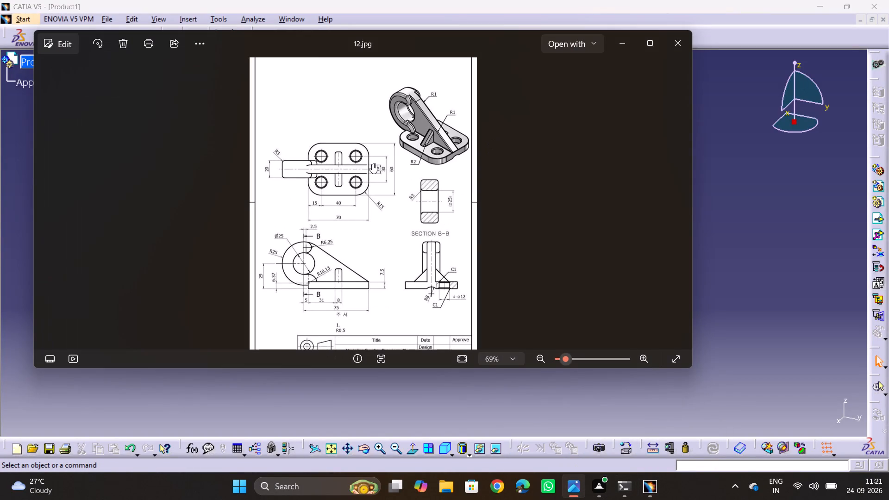
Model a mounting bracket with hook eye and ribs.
Switch from the reference drawing 12.jpg to CATIA and add a new Part Design part to Product1.
middle_drag(419, 134, 428, 105)
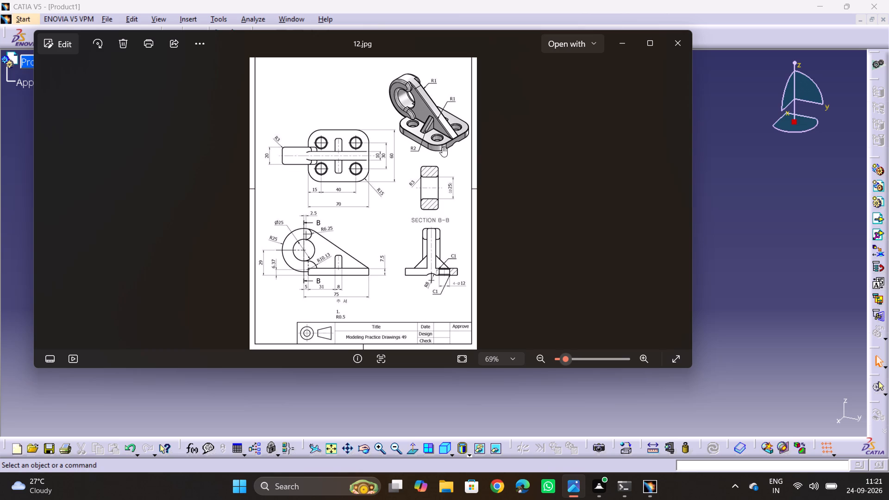
key(F9)
key(alt+Tab)
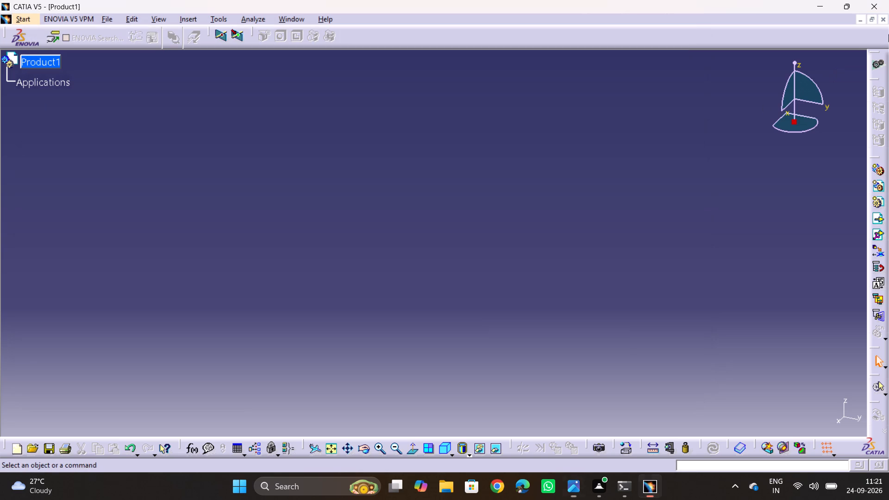
middle_drag(500, 215, 479, 208)
click(27, 61)
scroll(121, 124, up, 3)
scroll(0, 46, up, 3)
click(26, 21)
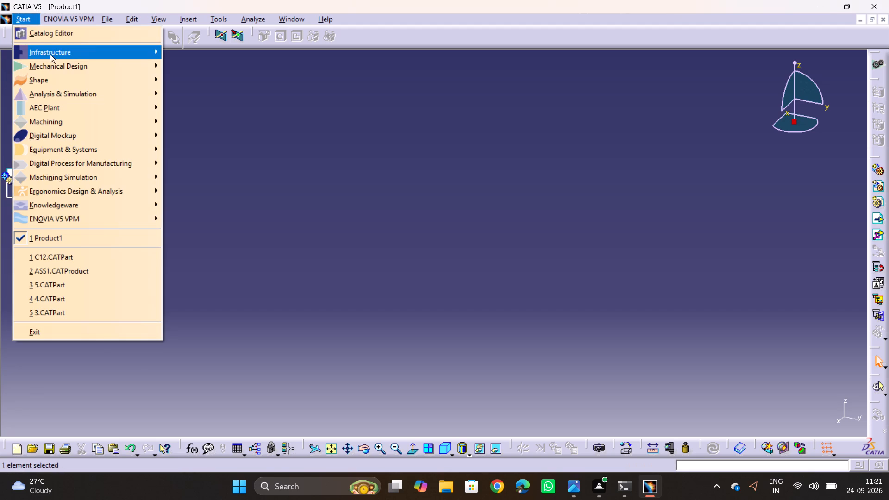
click(50, 63)
click(215, 66)
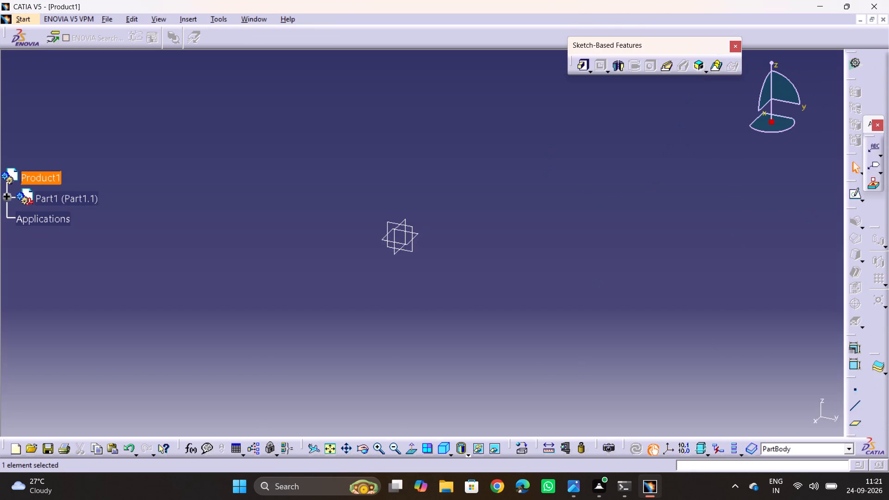
Open a sketch on the xy plane of the new part.
click(415, 237)
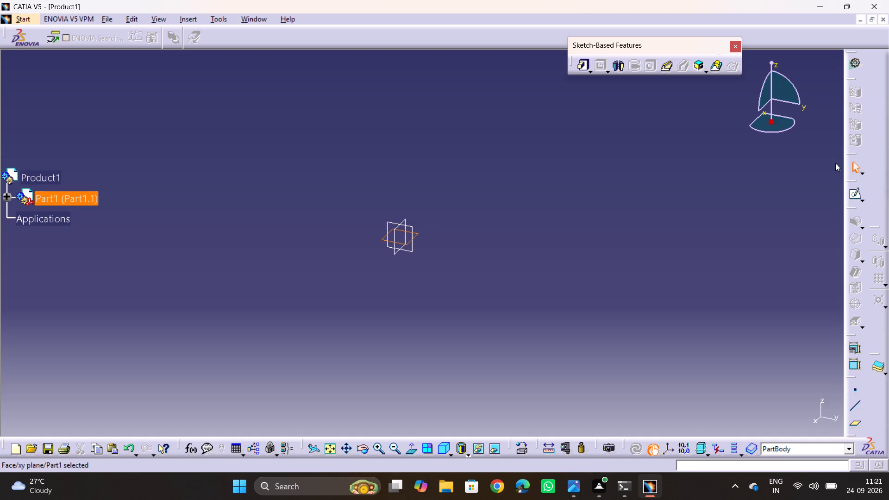
click(854, 197)
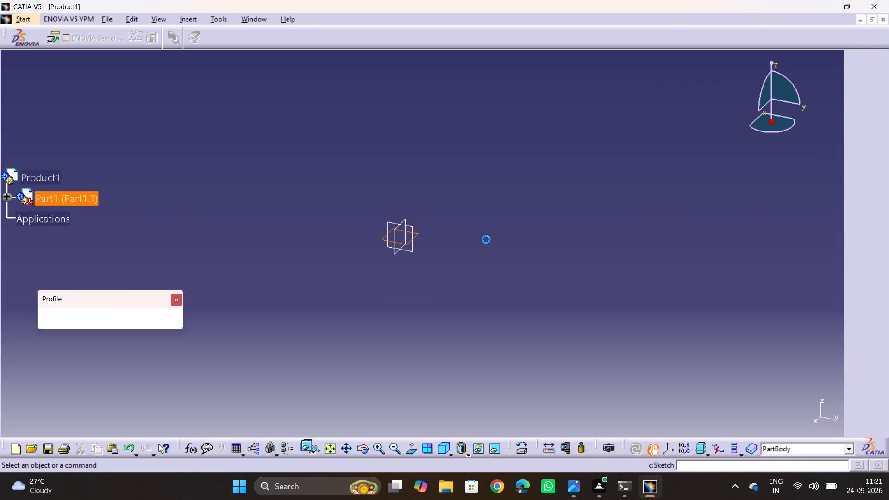
drag(486, 239, 367, 211)
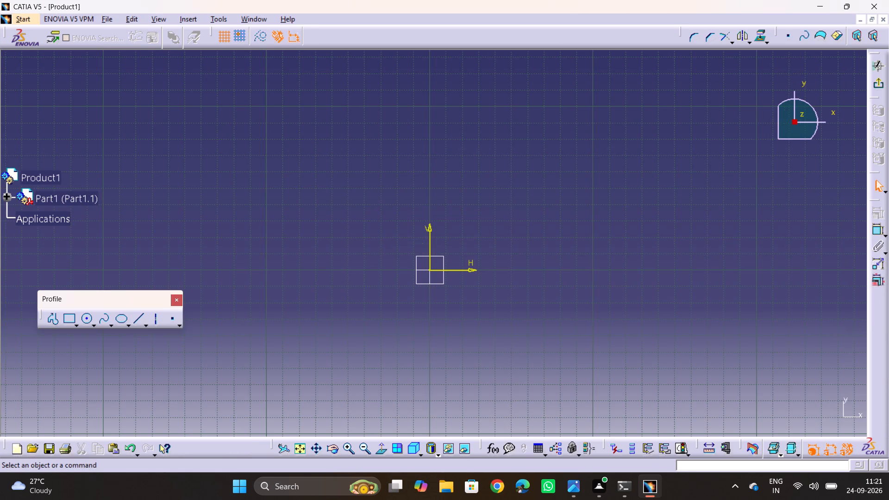
middle_drag(477, 209, 250, 269)
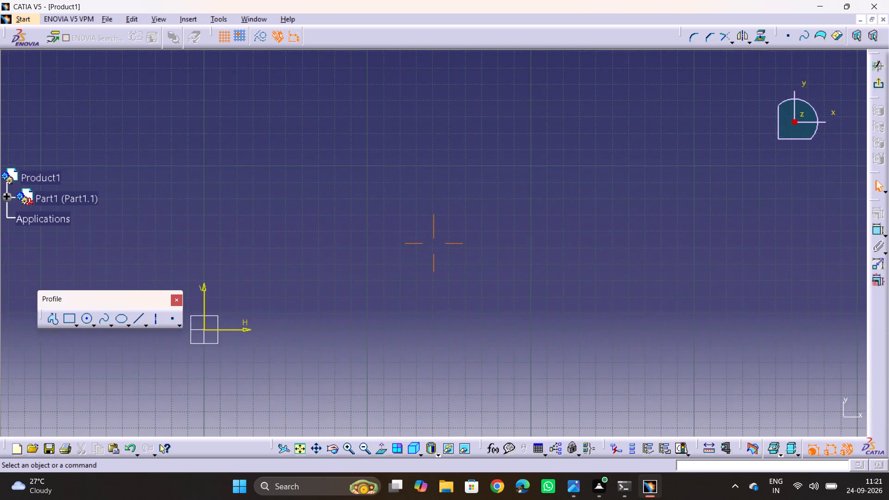
middle_drag(250, 269, 577, 170)
middle_drag(626, 227, 508, 253)
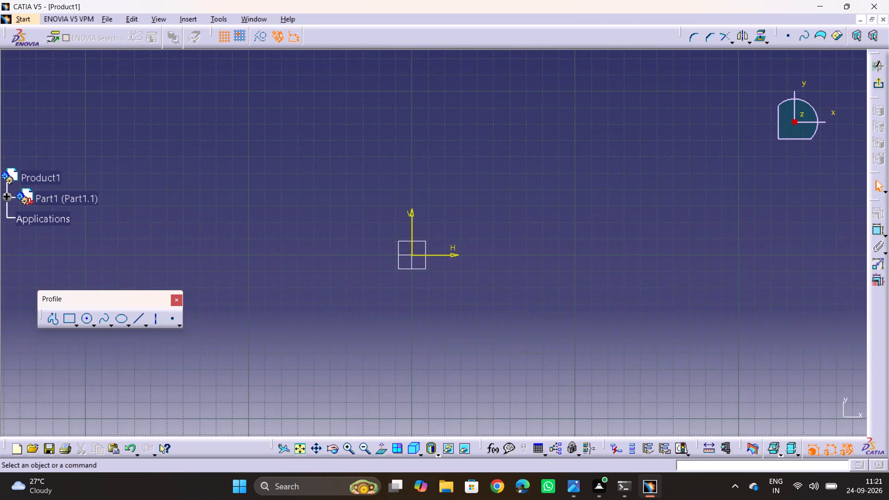
middle_drag(485, 270, 478, 285)
After checking the reference drawing, sketch a centered rectangle at the origin, about 138 mm wide and 98 mm high.
key(alt+Tab)
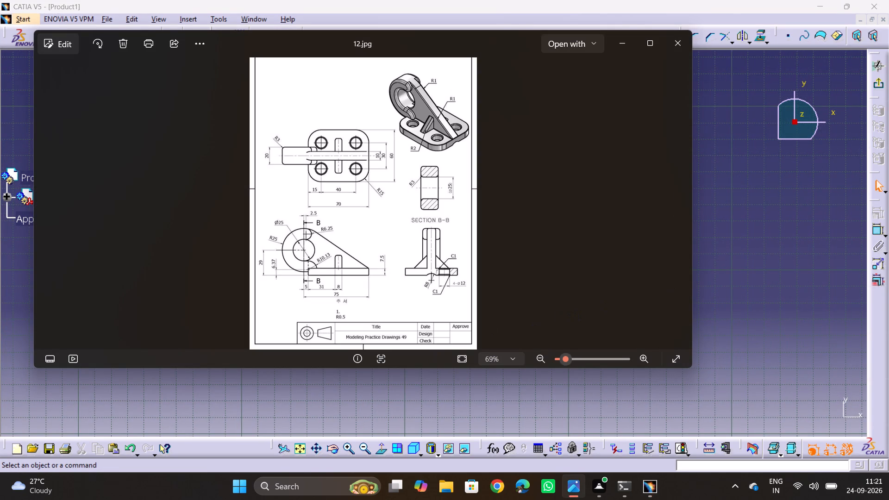
key(alt+Tab)
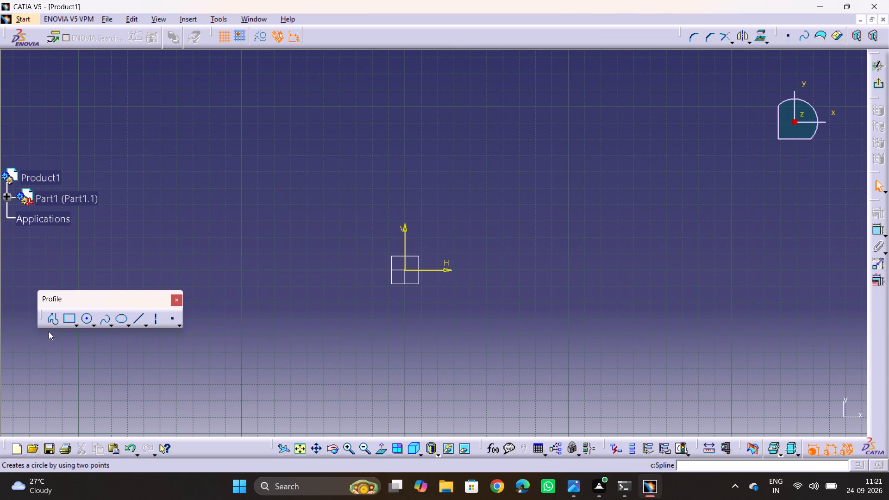
click(78, 327)
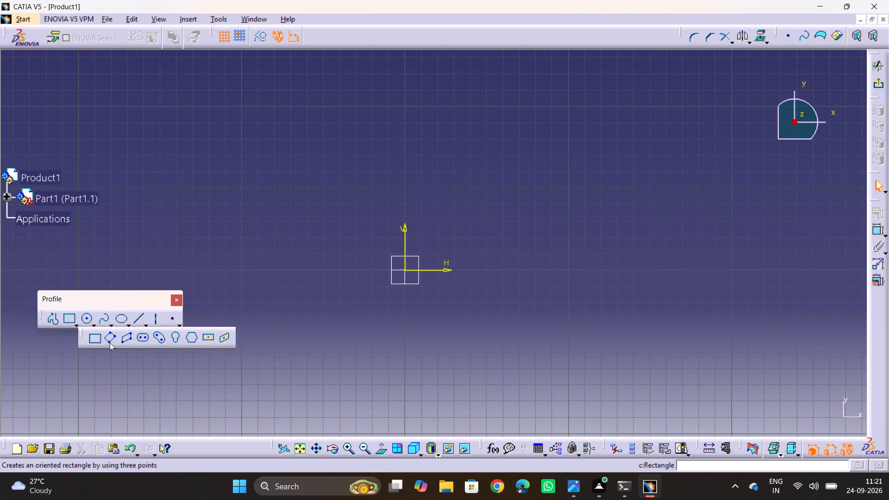
click(207, 340)
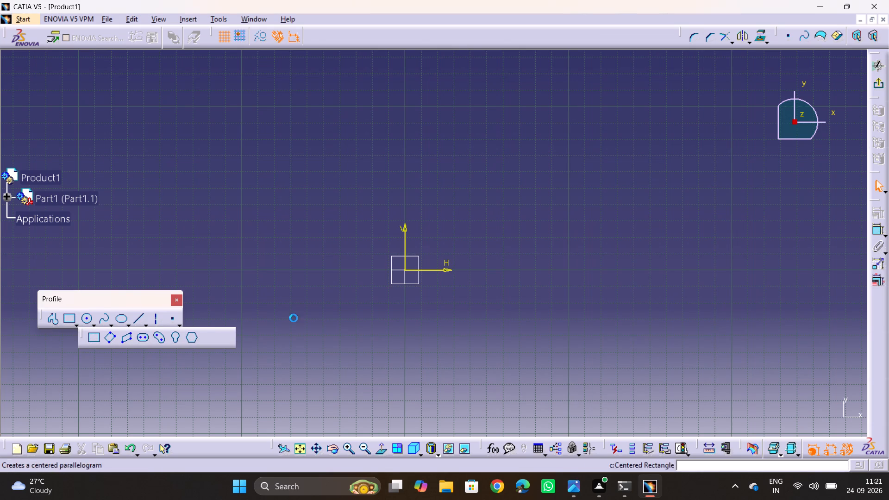
click(405, 269)
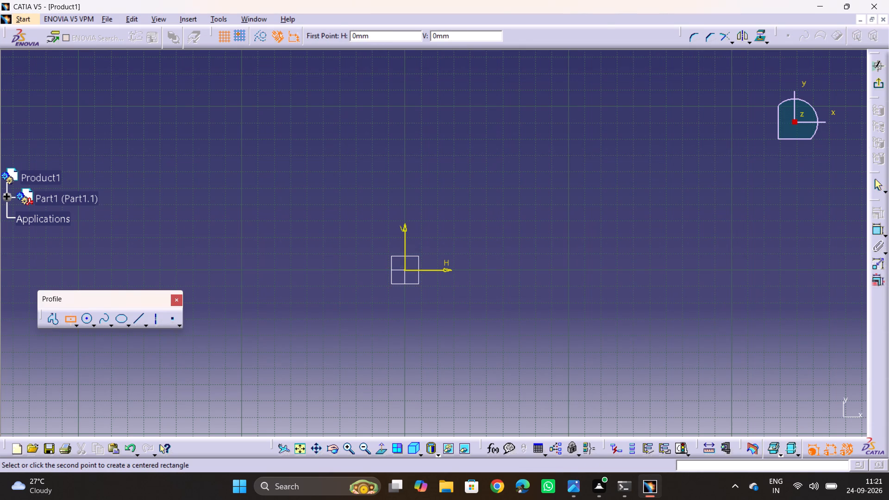
click(293, 190)
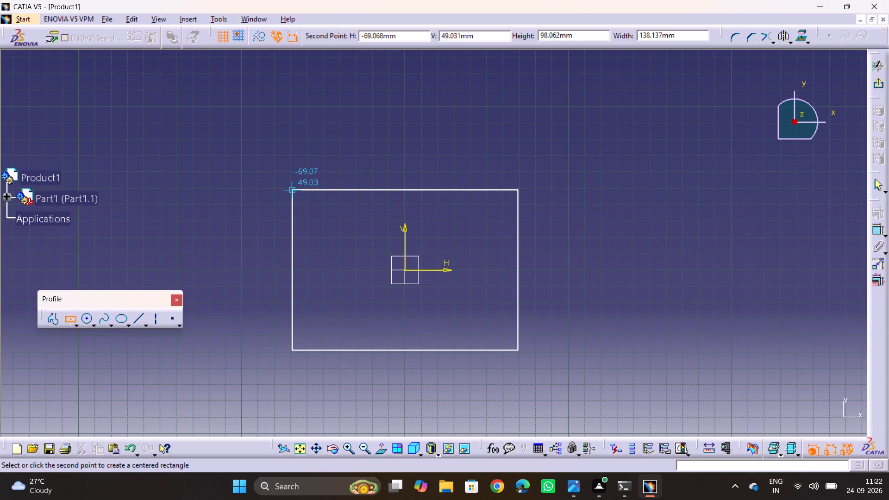
click(525, 171)
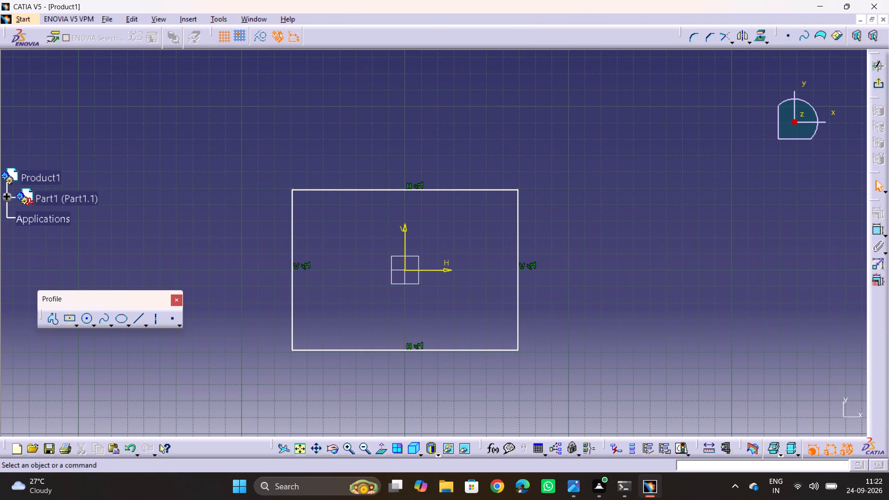
Dimension the rectangle's horizontal width from the reference drawing and set it to 70 mm.
key(alt+Tab)
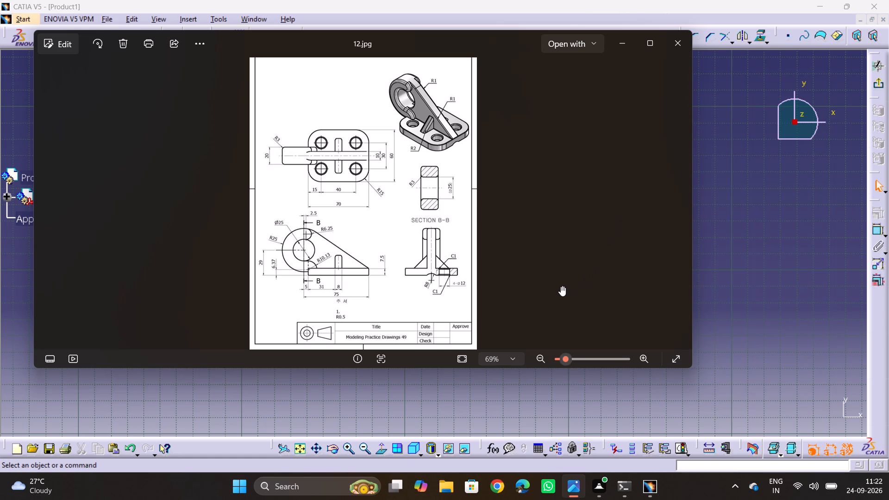
key(alt+Tab)
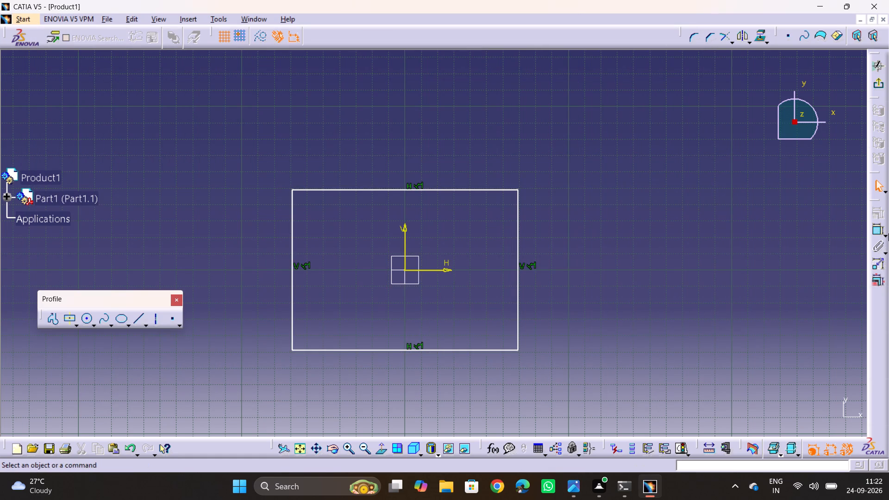
click(882, 233)
click(453, 190)
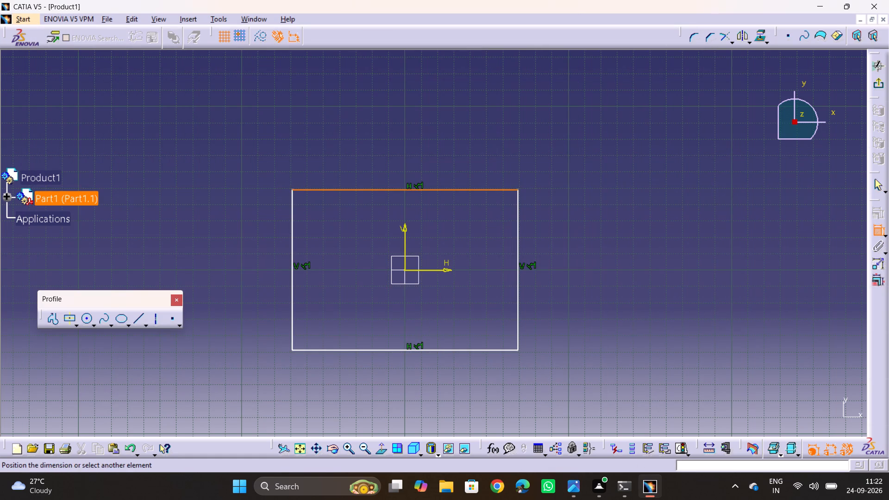
click(397, 143)
double_click(397, 144)
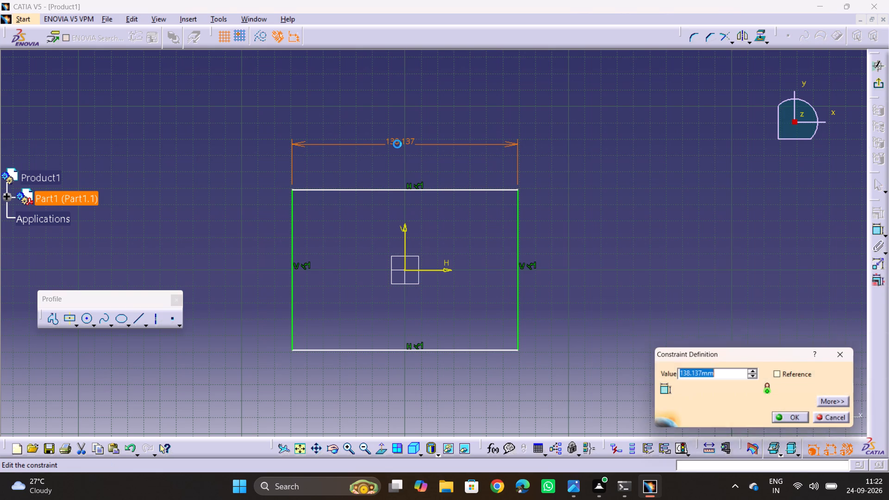
text(70)
key(Return)
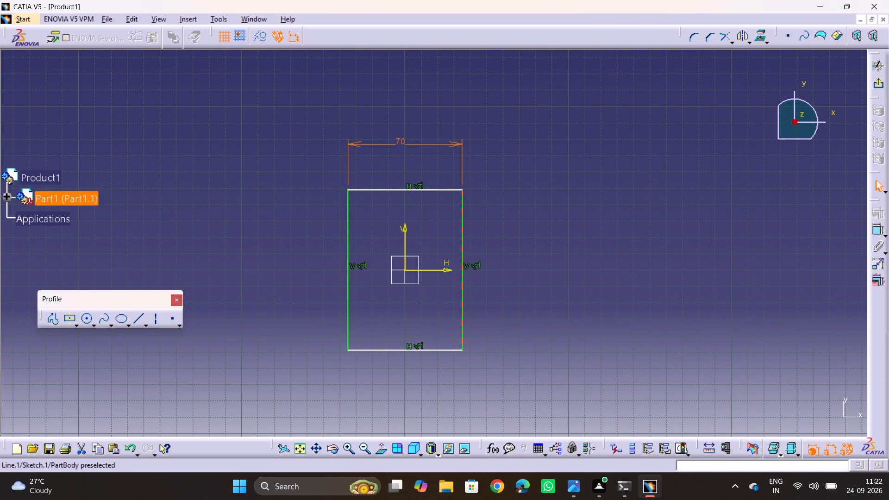
Dimension the rectangle's vertical height and set it to 60 mm.
click(462, 235)
click(875, 228)
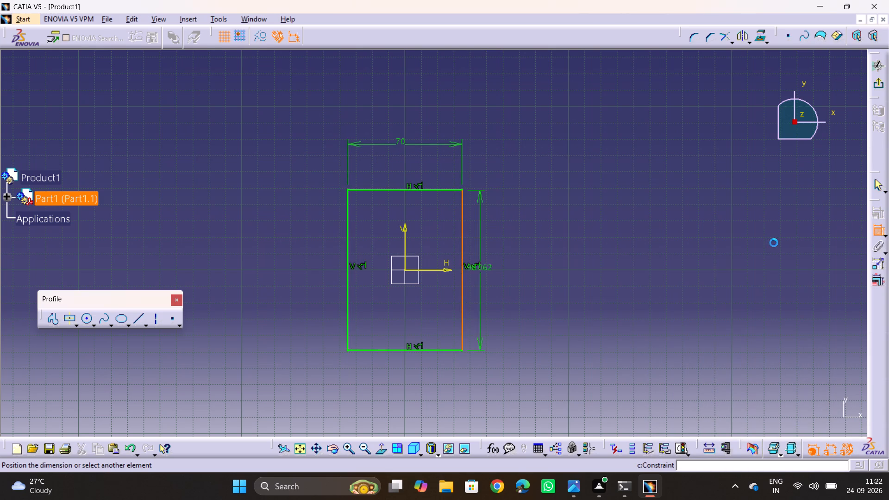
click(484, 287)
double_click(484, 284)
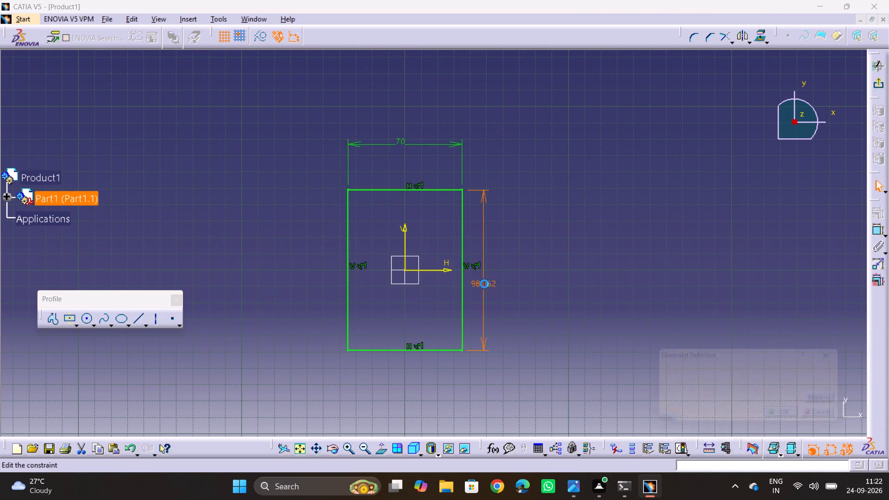
text(60)
key(Return)
click(583, 256)
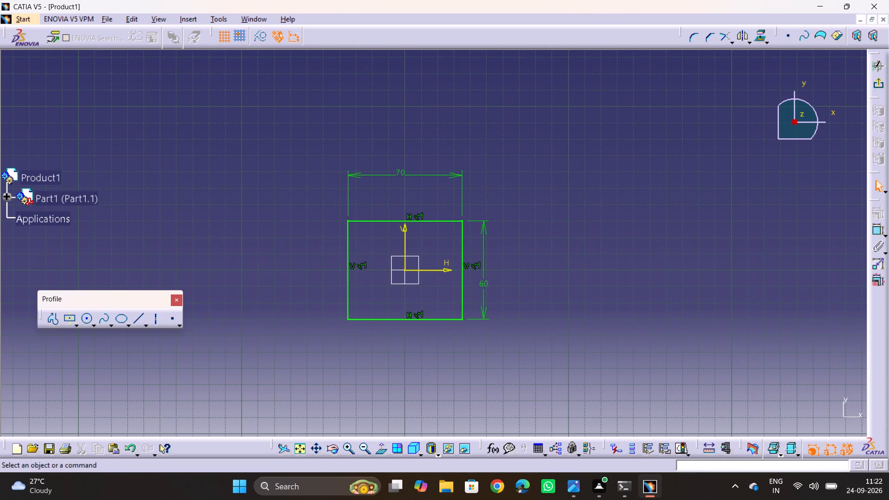
Round all four corners of the 70 by 60 mm rectangle with a 15 mm radius, as given in the reference drawing.
key(alt+Tab)
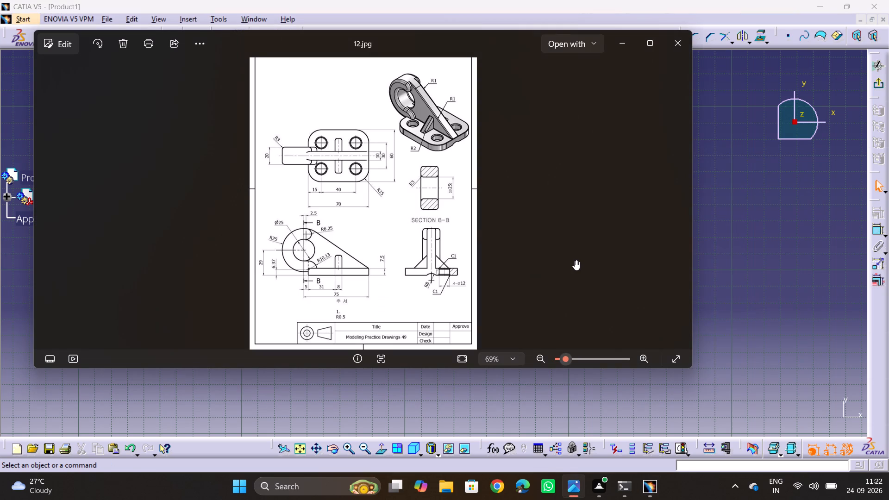
key(alt+Tab)
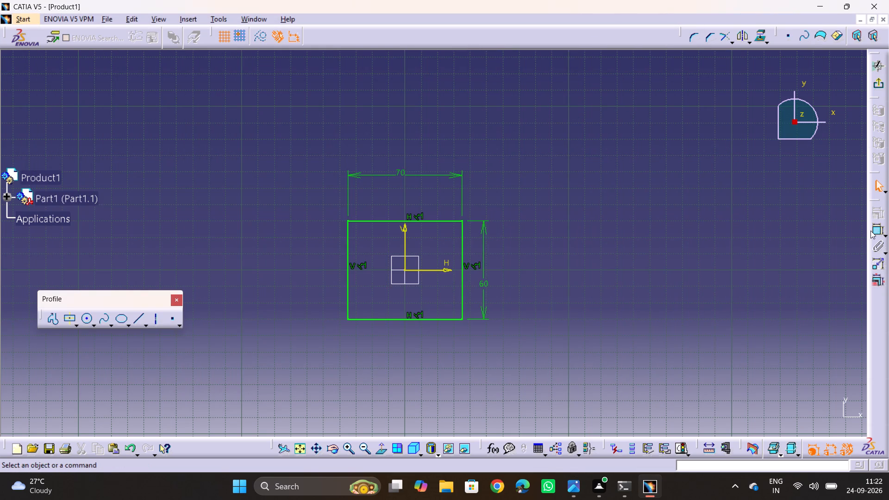
drag(283, 156, 454, 356)
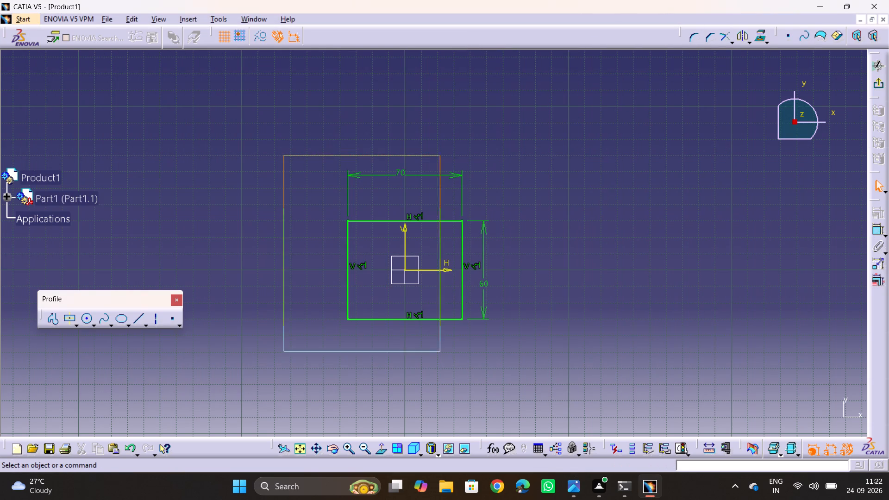
drag(454, 356, 543, 367)
click(690, 36)
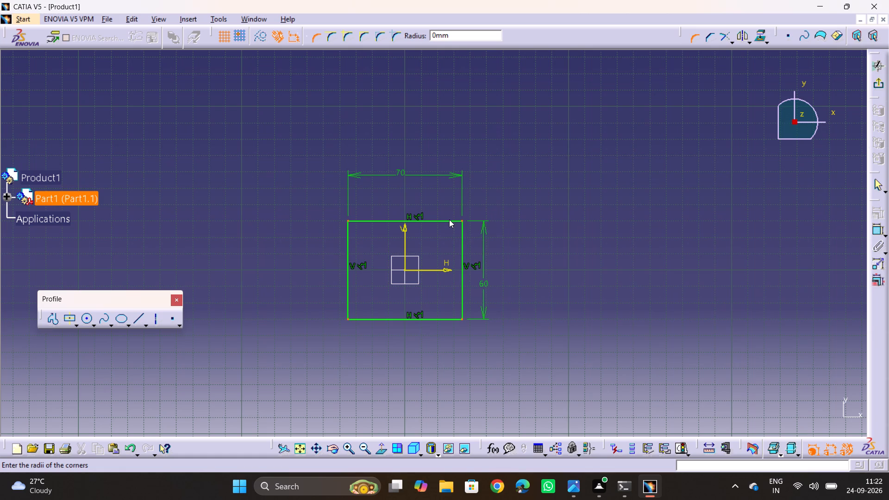
key(alt+Tab)
key(alt+Tab)
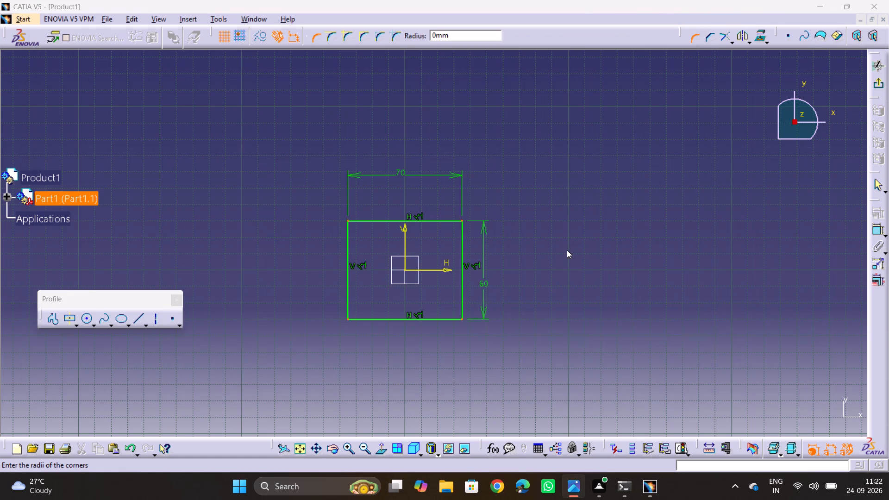
text(15)
key(Return)
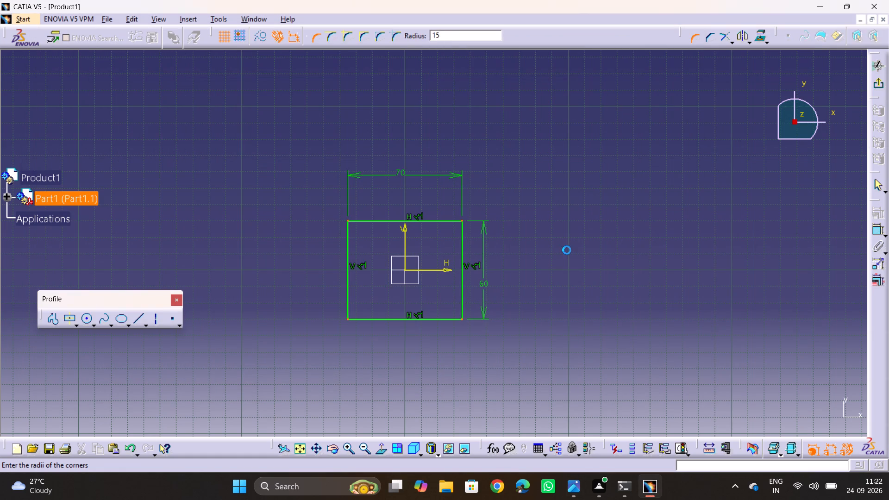
click(485, 271)
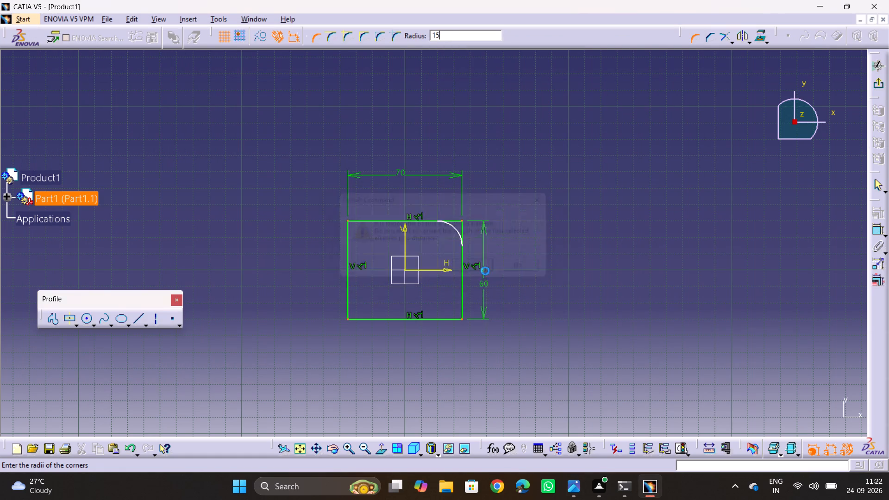
click(490, 269)
click(490, 269)
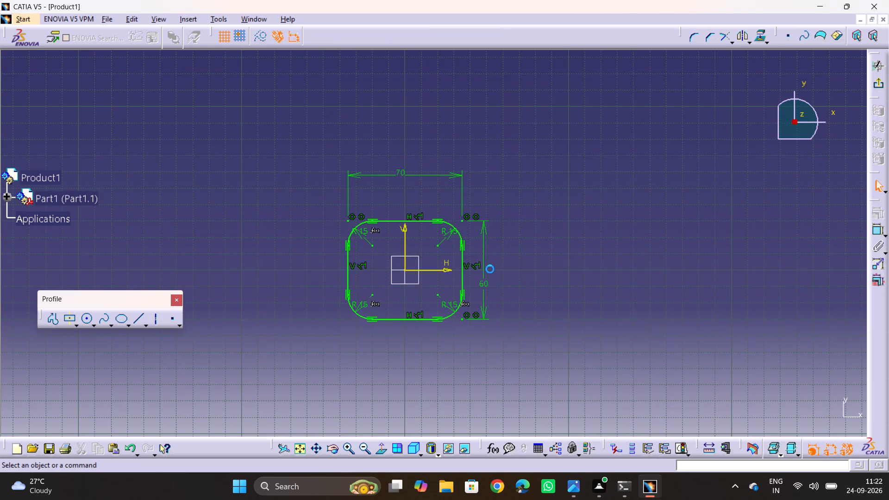
click(570, 256)
After checking the reference drawing, sketch a small hole circle centered on the upper-left corner fillet's center at H -20 mm, V 15 mm.
middle_drag(563, 256, 595, 196)
key(alt+Tab)
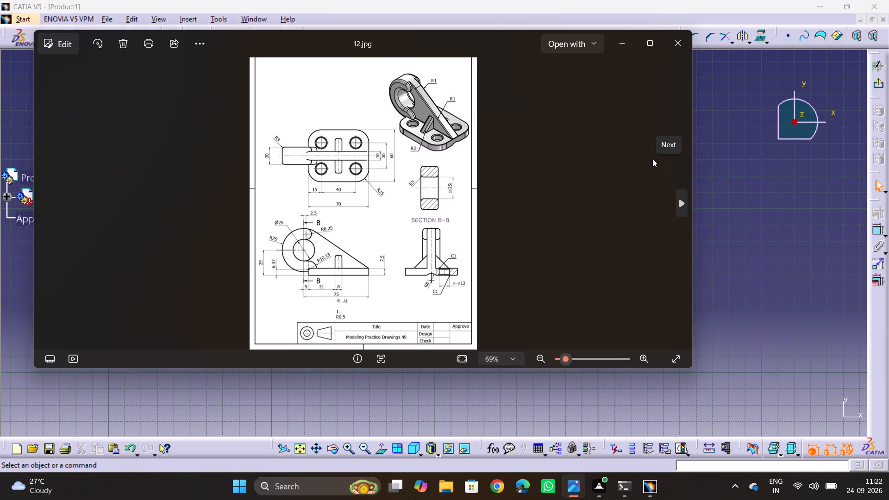
key(alt+Tab)
key(alt+Tab)
key(alt+Tab)
ctrl+middle_drag(495, 213, 511, 179)
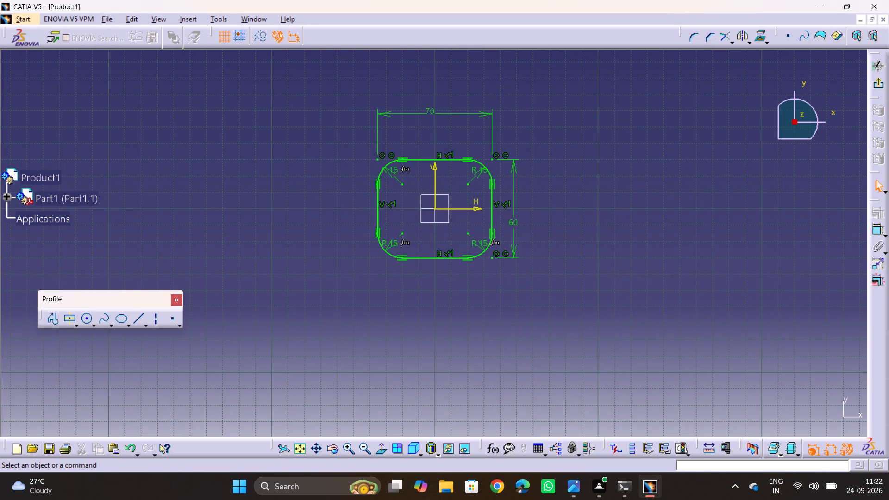
ctrl+middle_drag(511, 179, 525, 162)
key(alt+Tab)
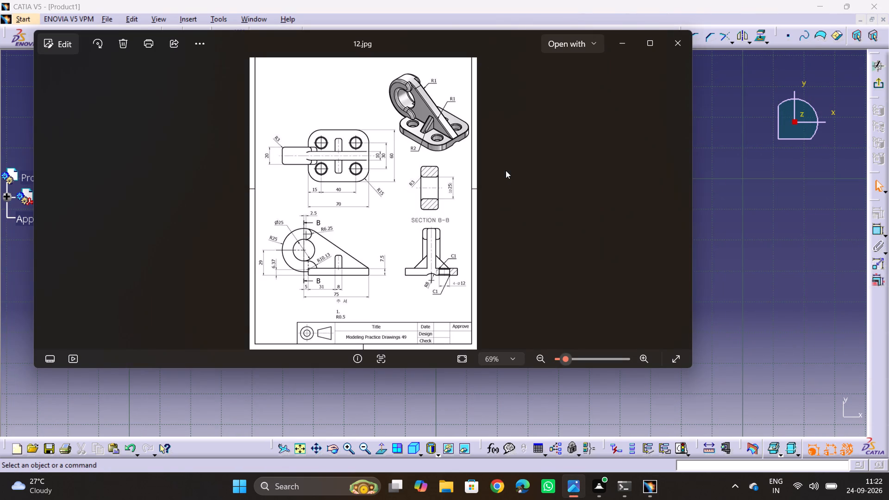
key(alt+Tab)
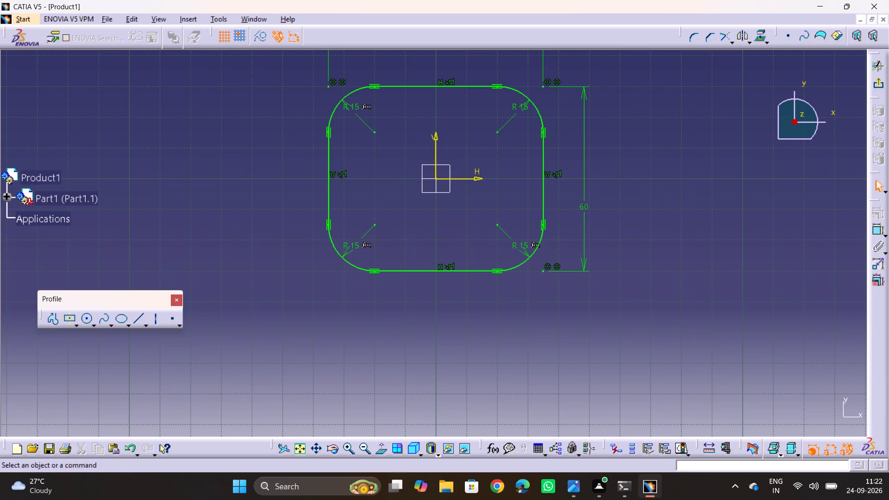
click(89, 315)
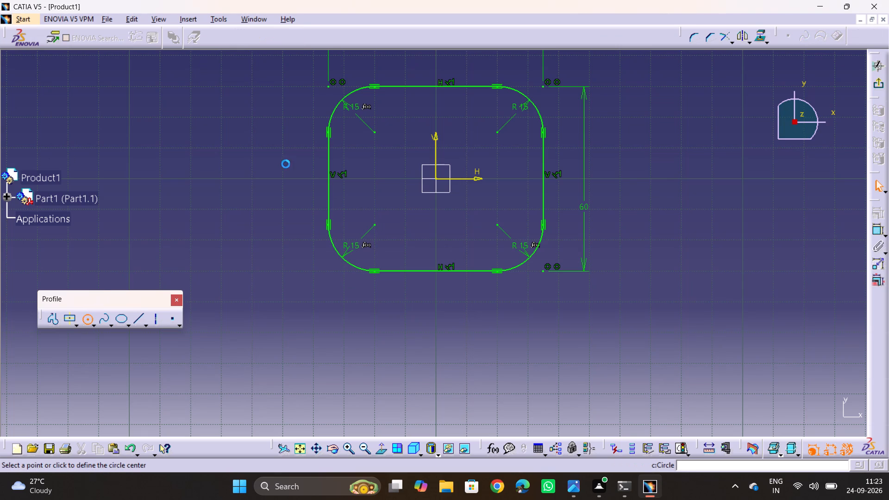
click(376, 132)
click(378, 146)
key(alt+Tab)
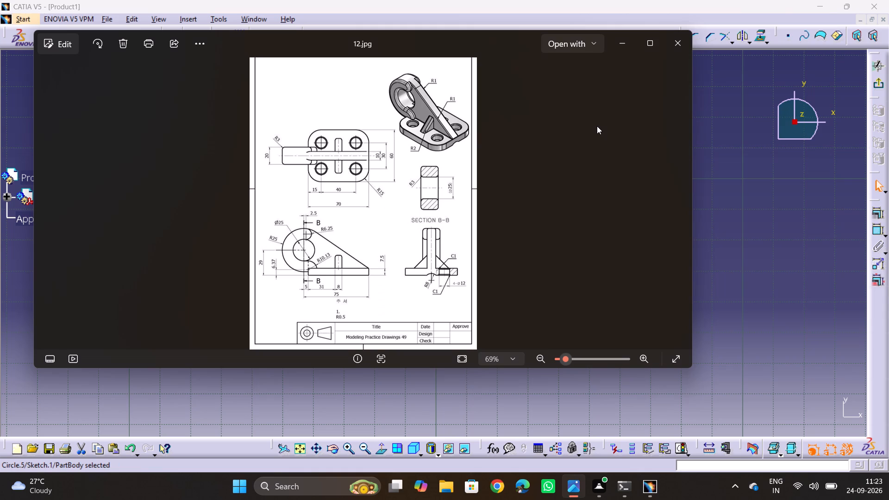
key(alt+Tab)
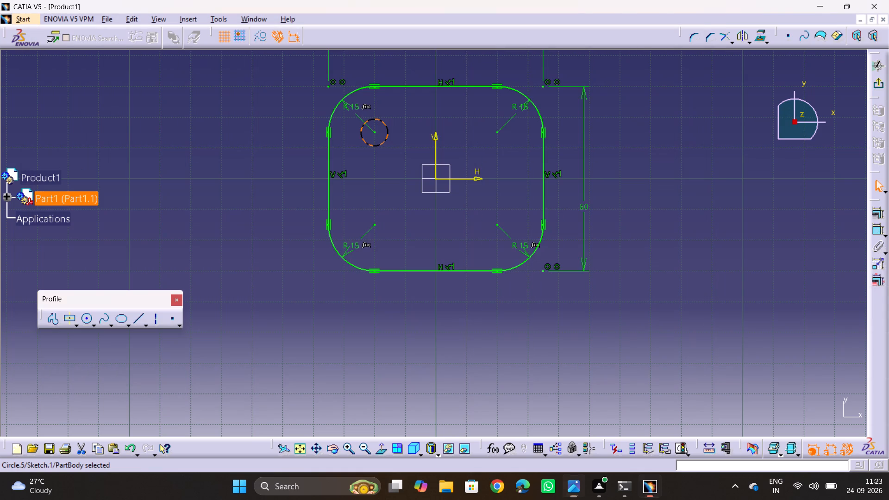
click(726, 177)
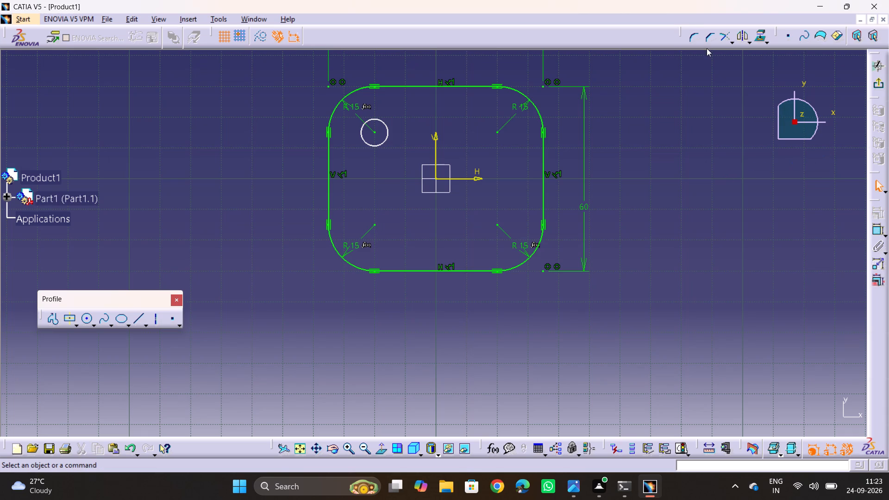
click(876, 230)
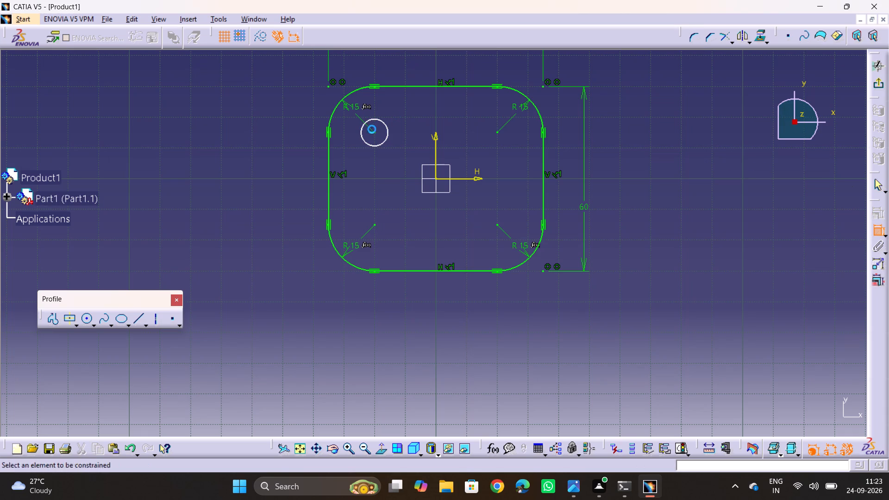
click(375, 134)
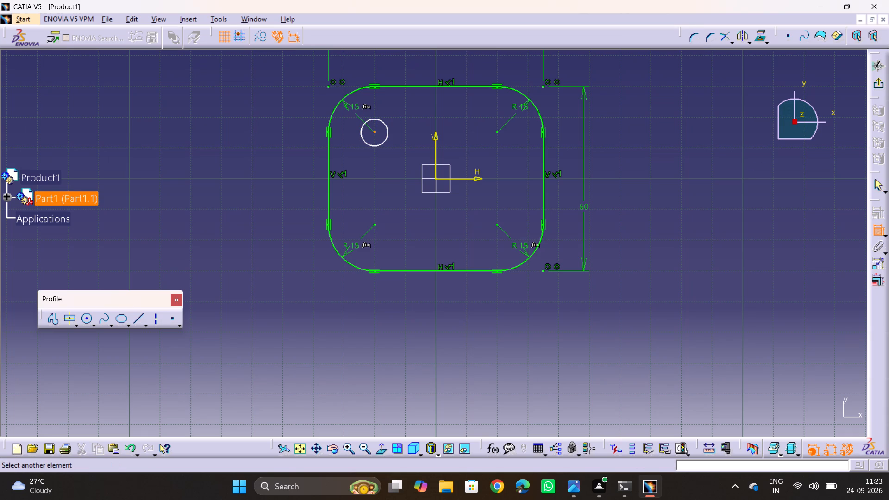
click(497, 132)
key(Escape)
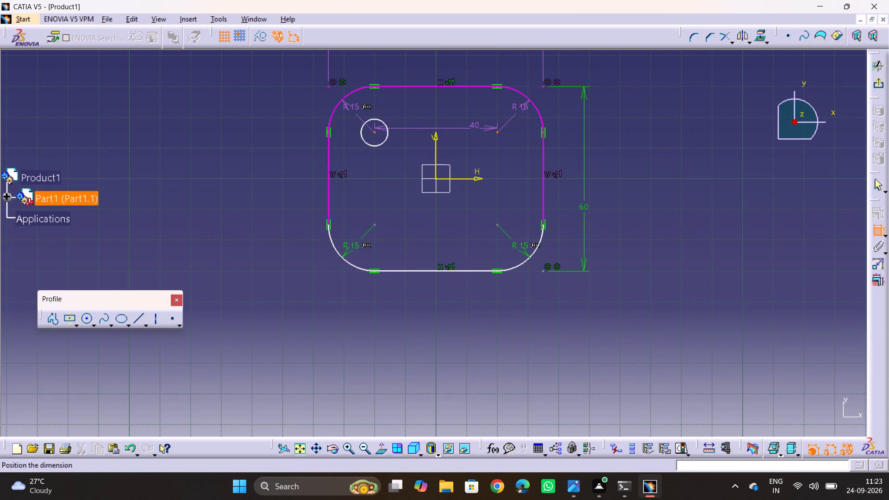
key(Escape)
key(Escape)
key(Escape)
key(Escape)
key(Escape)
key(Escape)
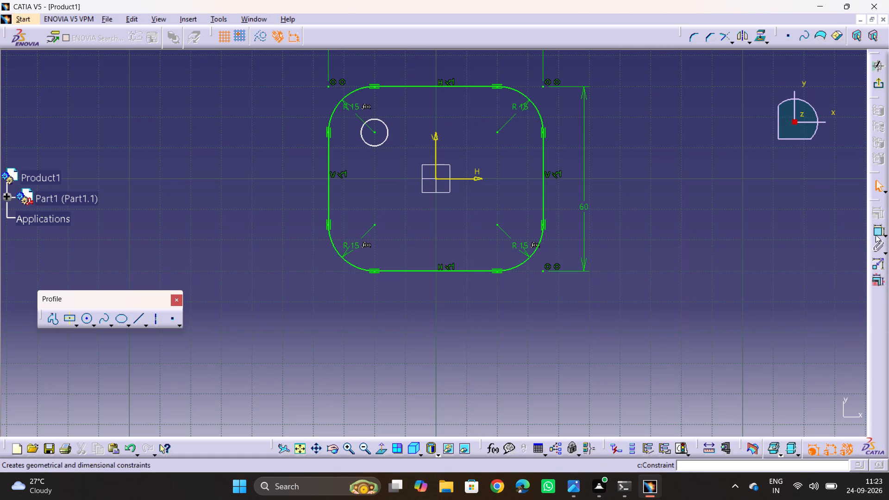
Dimension the hole circle's diameter and set it to 15 mm.
click(876, 232)
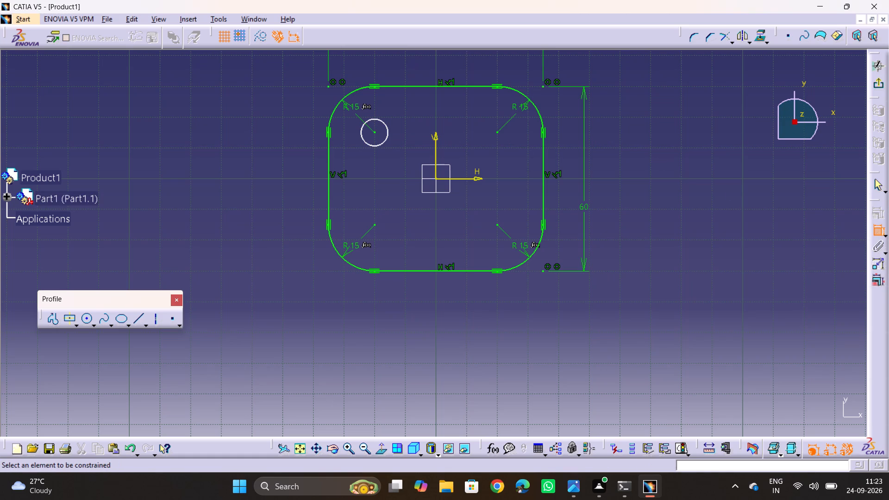
click(381, 144)
click(294, 181)
double_click(299, 176)
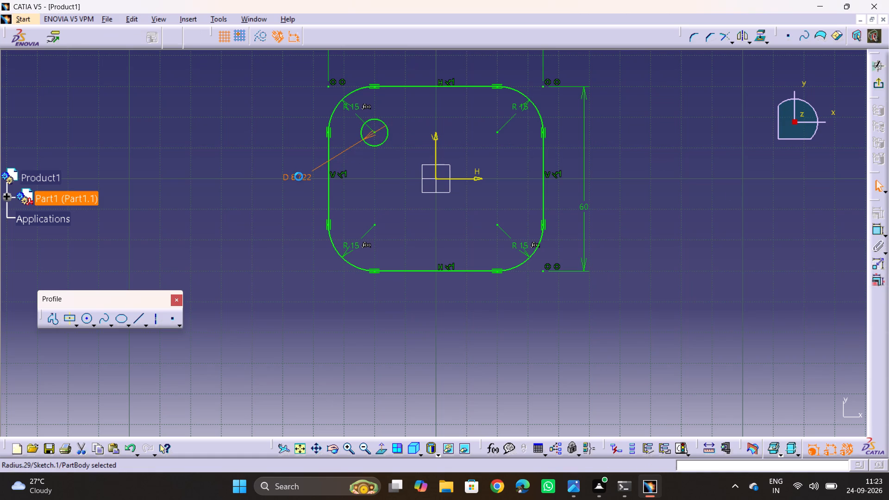
text(15)
key(Return)
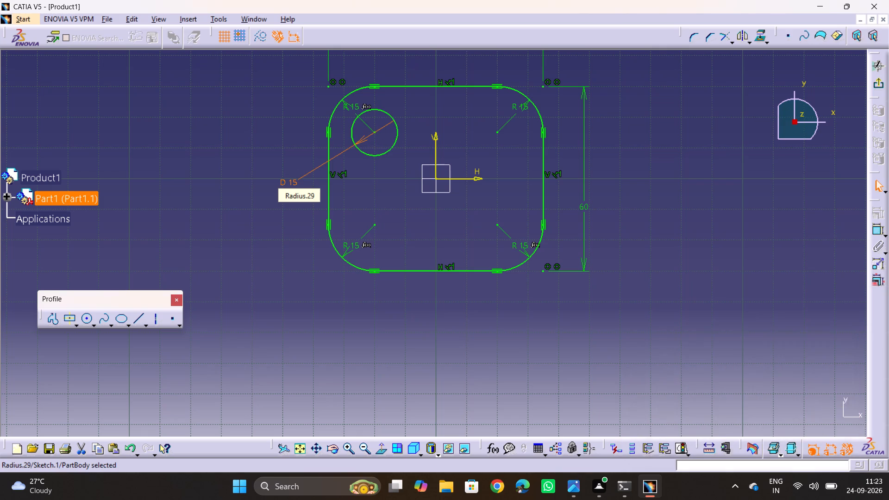
click(185, 124)
Recheck the hole size in the reference drawing and set the circle's diameter to 10 mm.
key(alt+Tab)
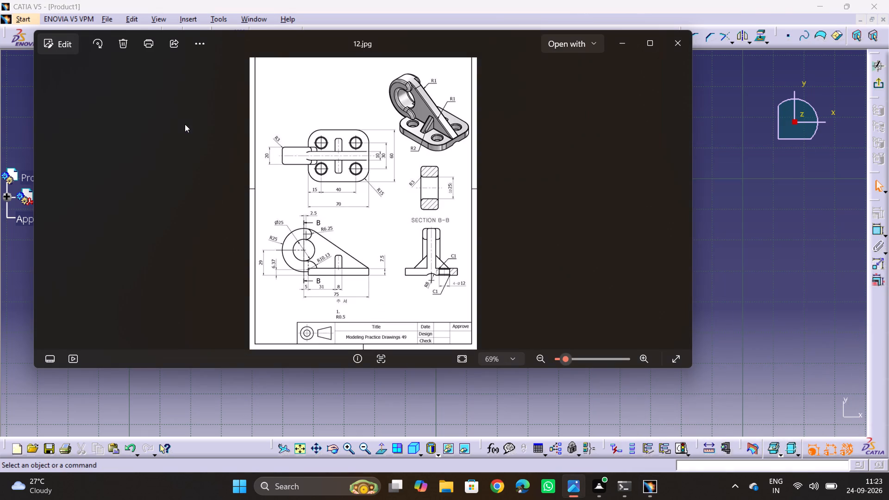
key(alt+Tab)
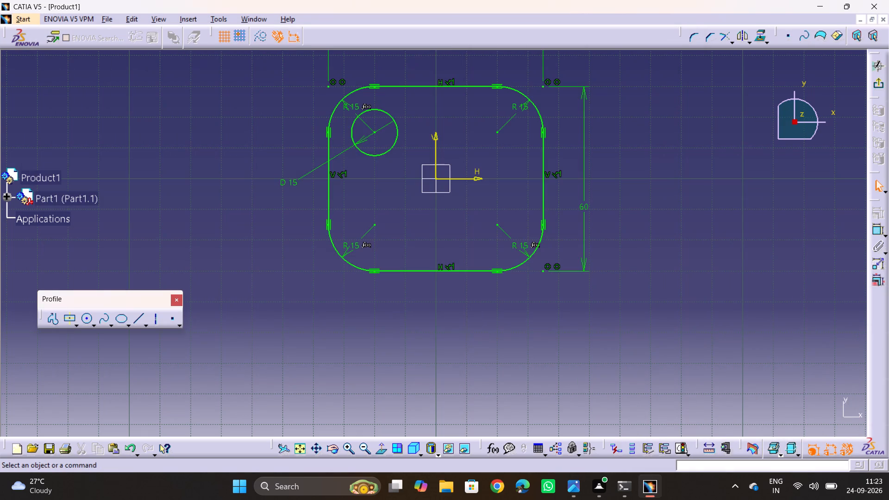
double_click(292, 184)
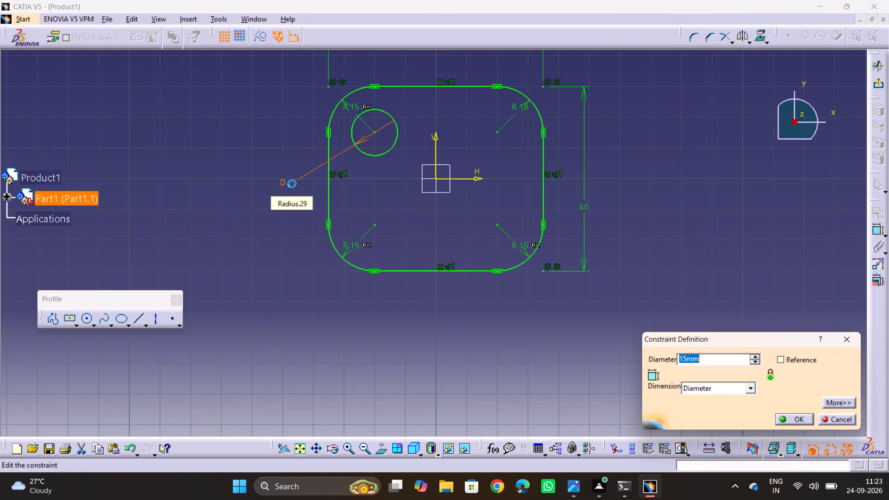
text(10)
key(Return)
click(278, 197)
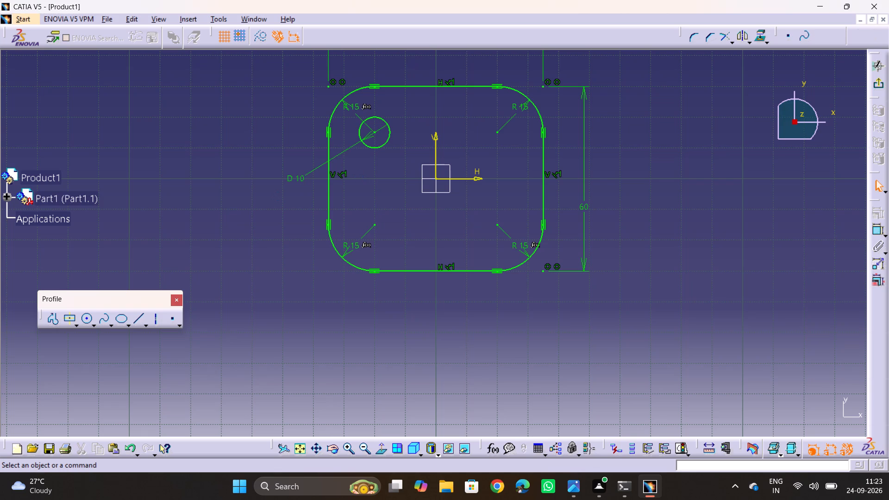
Mirror the 10 mm circle about the sketch's vertical axis.
click(379, 144)
click(378, 150)
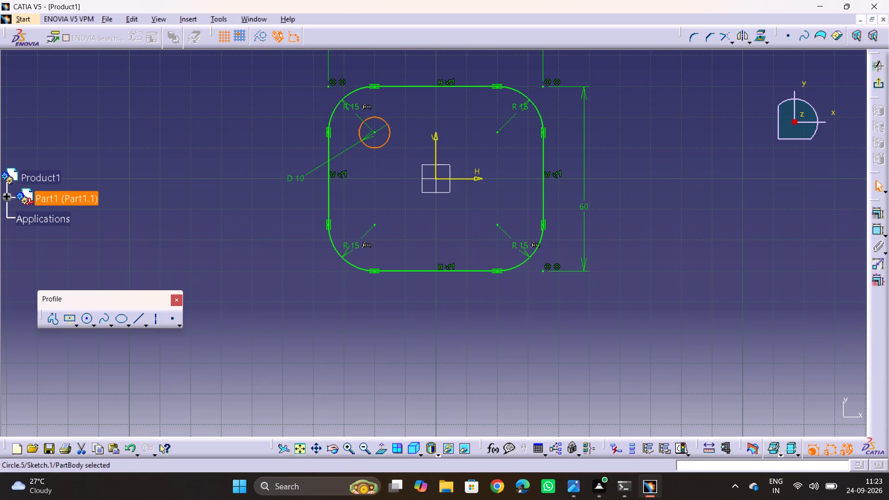
click(743, 36)
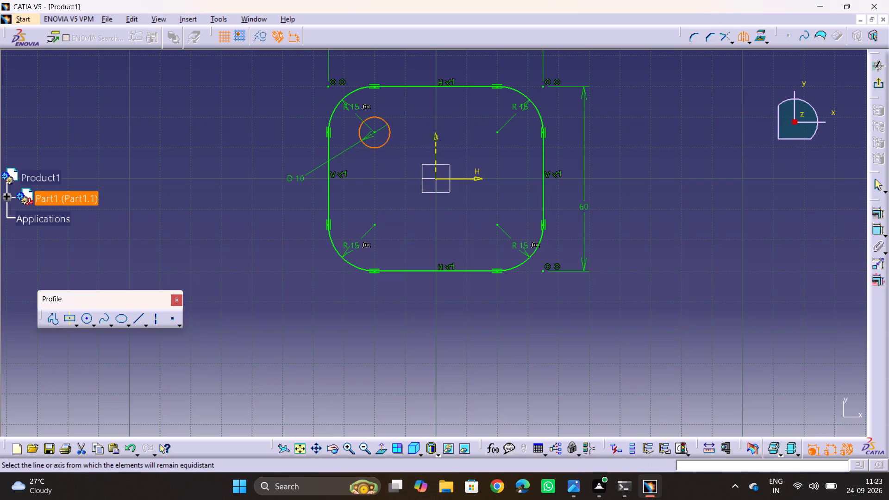
click(436, 150)
click(454, 144)
Mirror both upper circles about the sketch's horizontal axis to complete the four-hole pattern.
ctrl+click(513, 137)
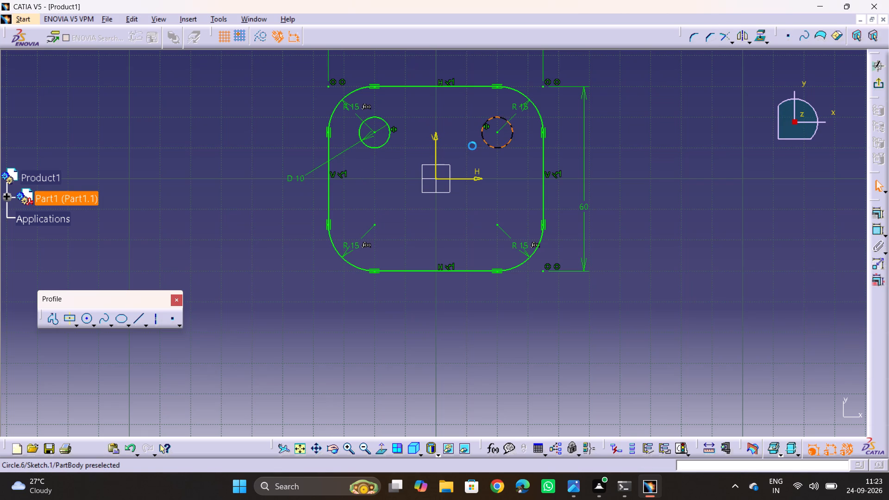
ctrl+click(382, 144)
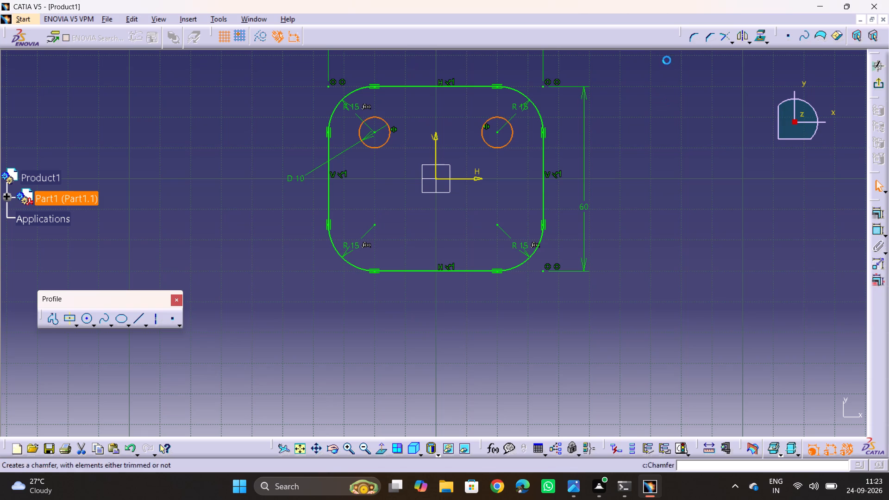
click(741, 35)
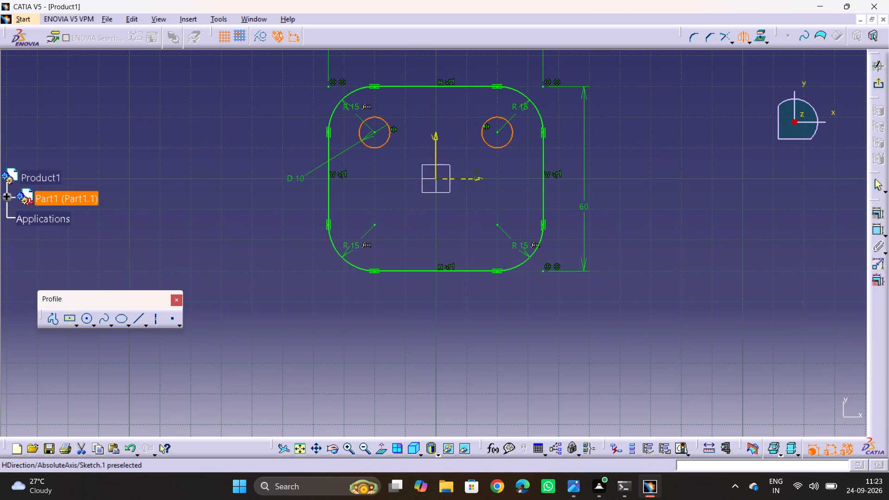
click(475, 179)
click(766, 236)
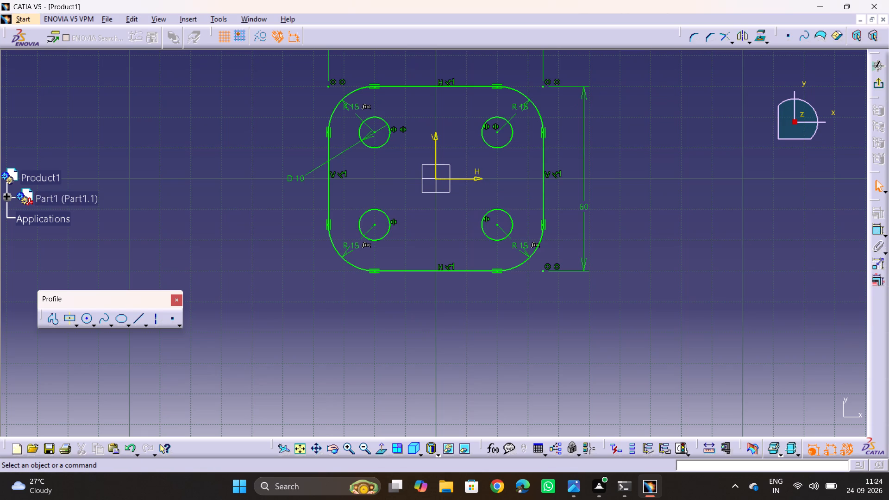
Exit the sketch and pad the rounded plate profile with its four holes to the drawing's 7.5 mm thickness.
click(888, 77)
click(877, 89)
key(alt+Tab)
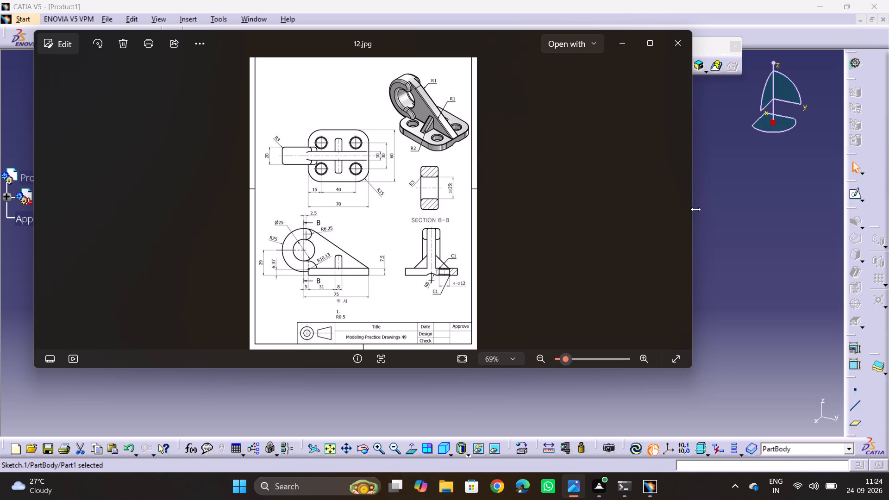
key(alt+Tab)
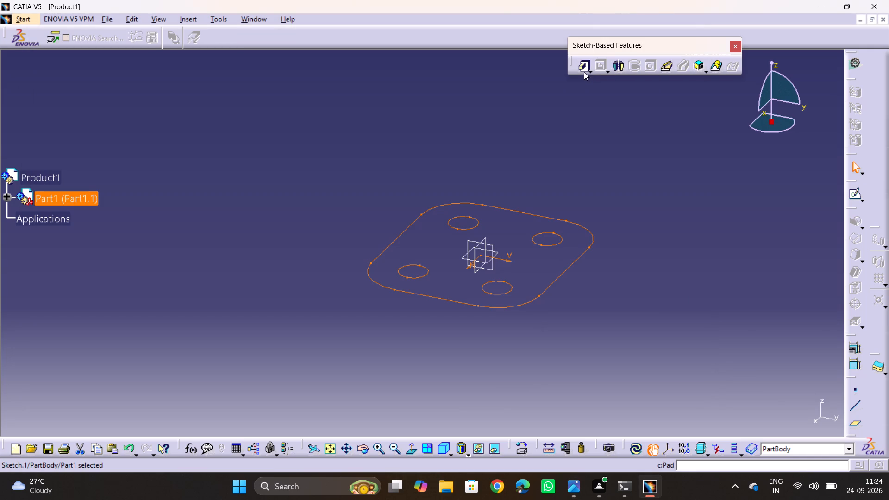
click(584, 72)
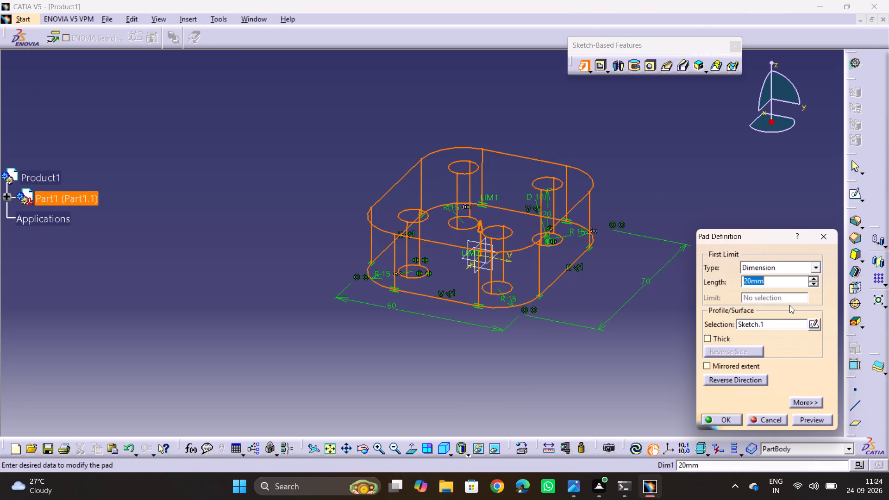
text(7.5)
key(Return)
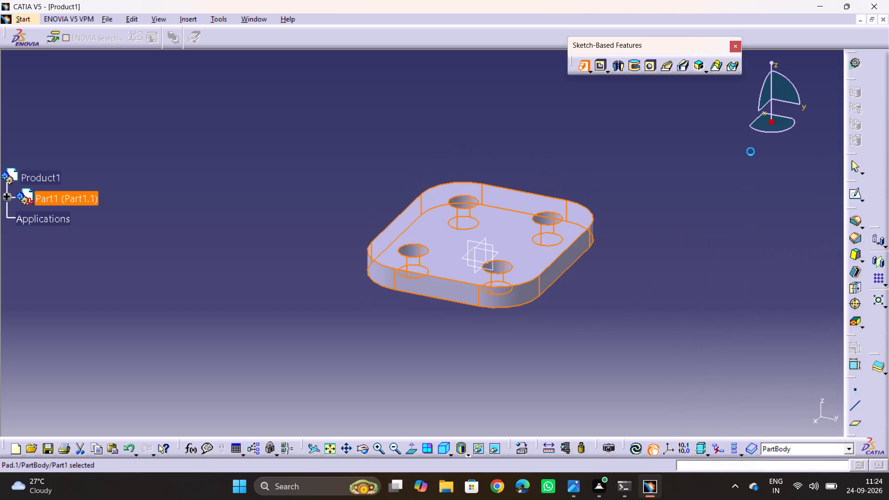
click(715, 165)
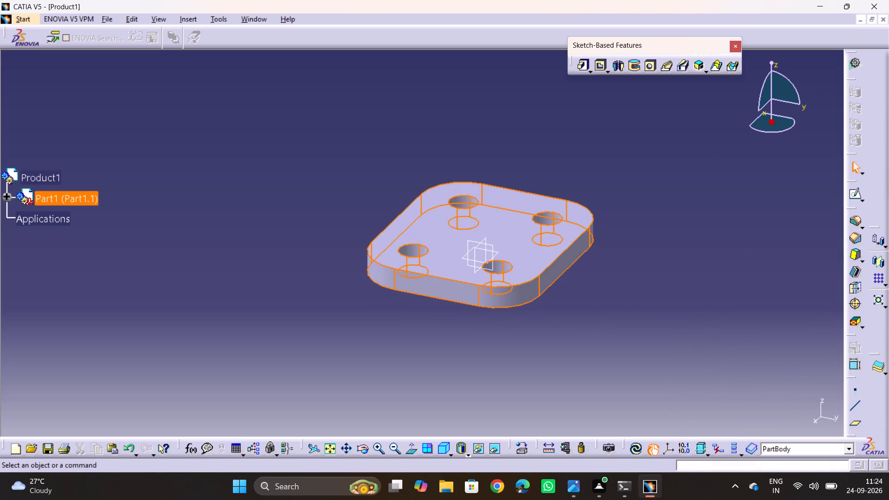
Study the upright's shape and its position on the base plate in the reference drawing 12.jpg.
key(alt+Tab)
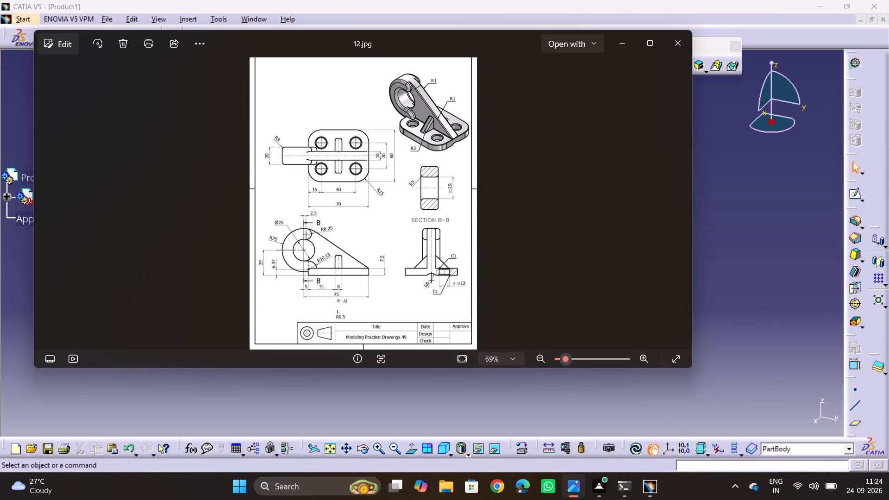
key(alt+Tab)
key(alt+Tab)
key(alt+Tab)
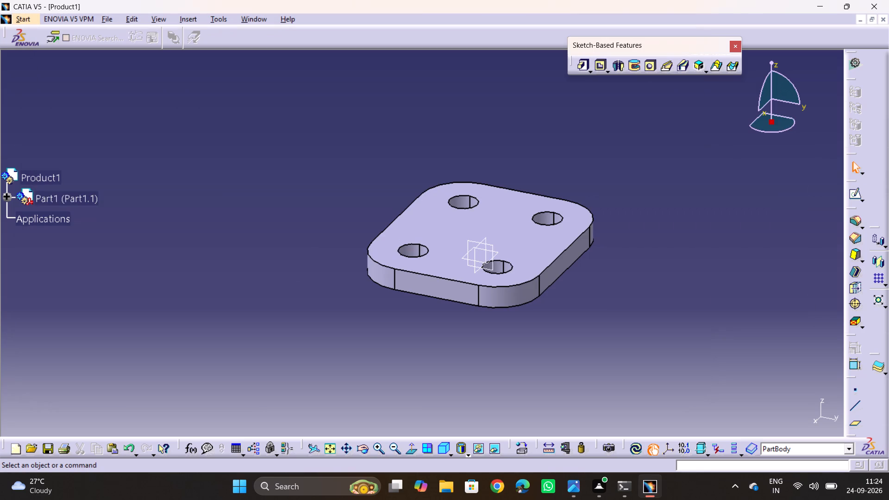
click(476, 243)
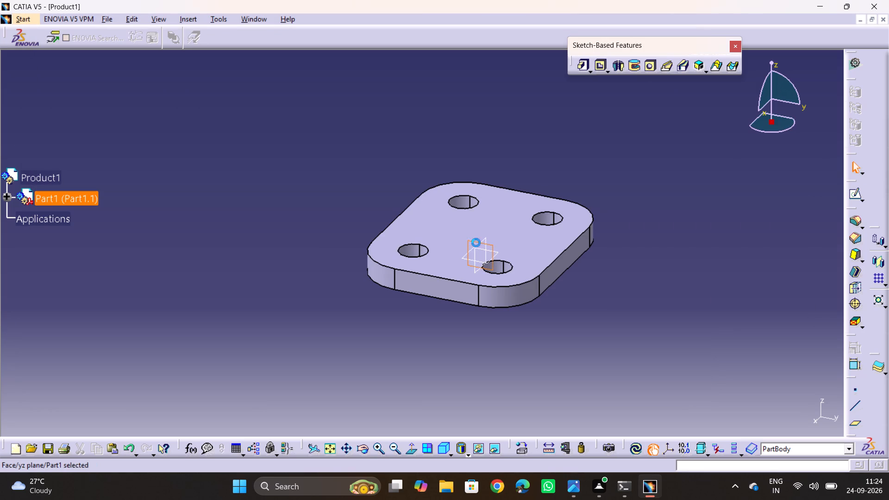
click(706, 243)
key(alt+Tab)
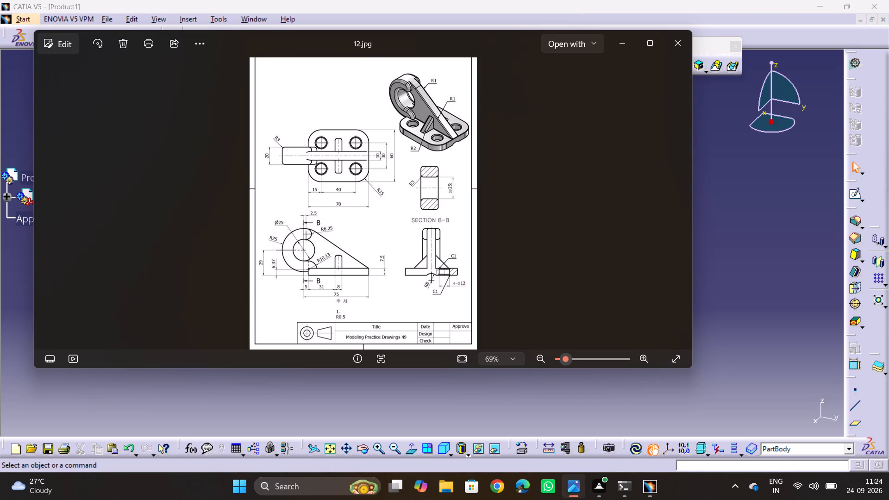
key(alt+Tab)
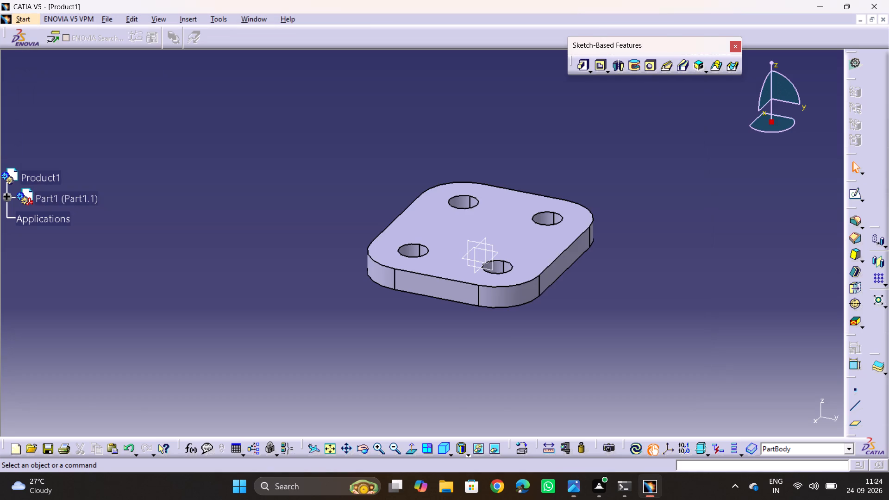
Open a new sketch on the vertical zx plane through the middle of the base plate.
middle_drag(438, 312, 147, 291)
drag(419, 314, 147, 291)
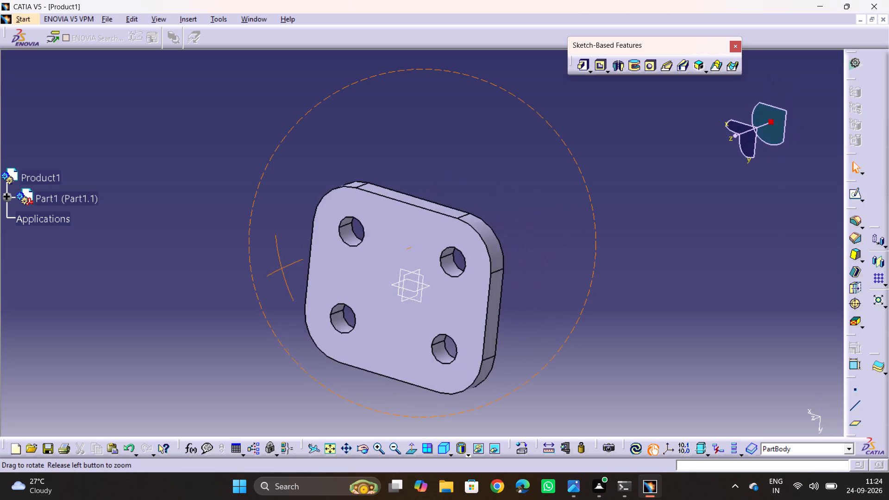
drag(147, 291, 151, 247)
middle_drag(147, 291, 221, 244)
middle_drag(316, 288, 423, 134)
drag(316, 288, 423, 134)
click(369, 251)
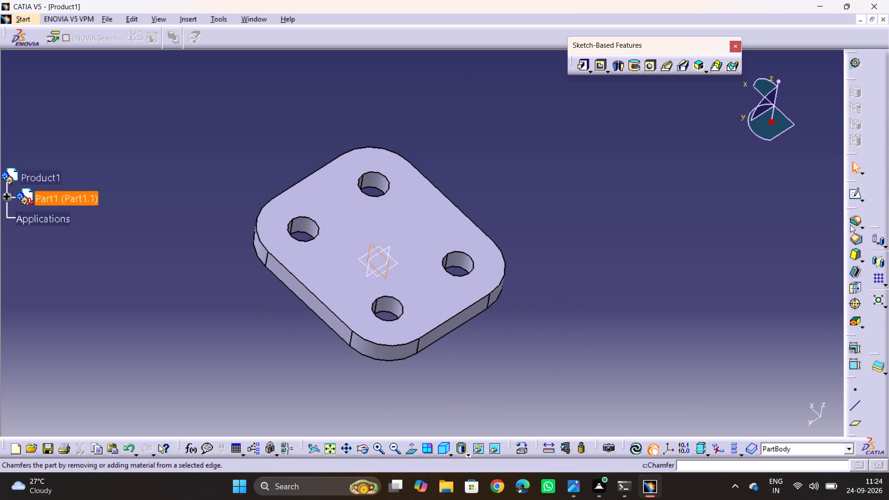
click(857, 199)
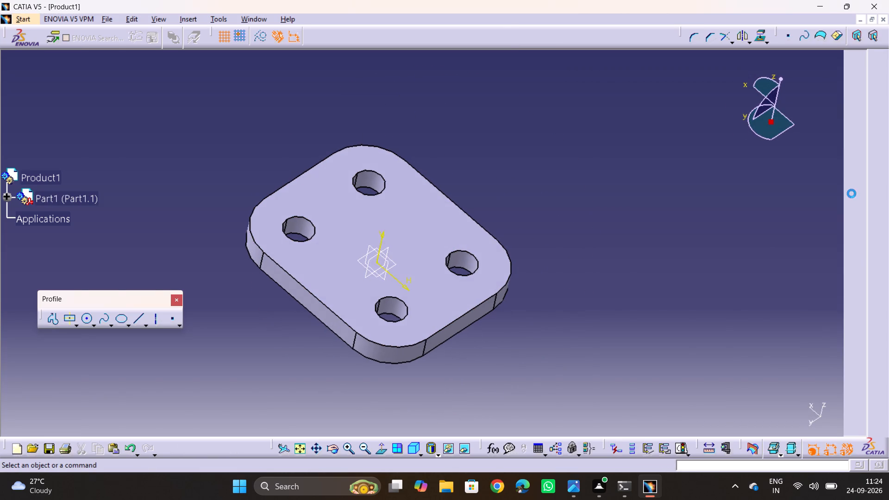
middle_drag(457, 229, 564, 181)
Check the upright in the reference drawing and sketch a circle about 34 mm in diameter above the plate's negative-H end.
key(alt+Tab)
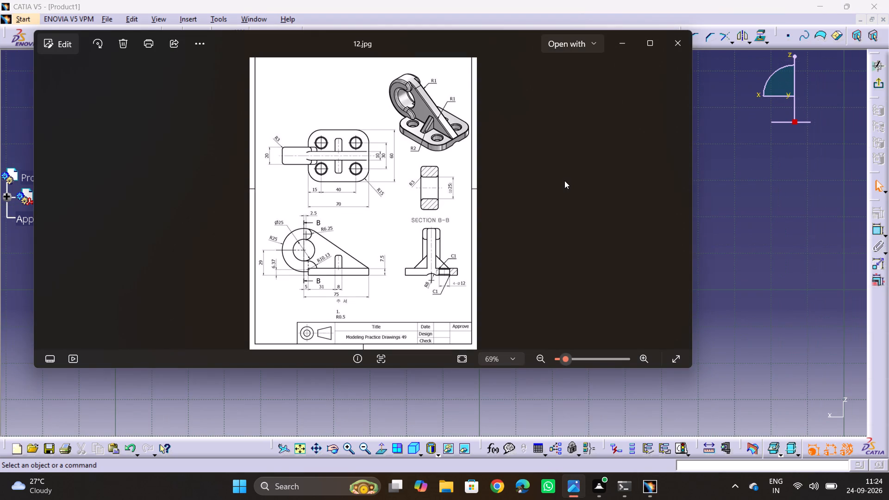
key(alt+Tab)
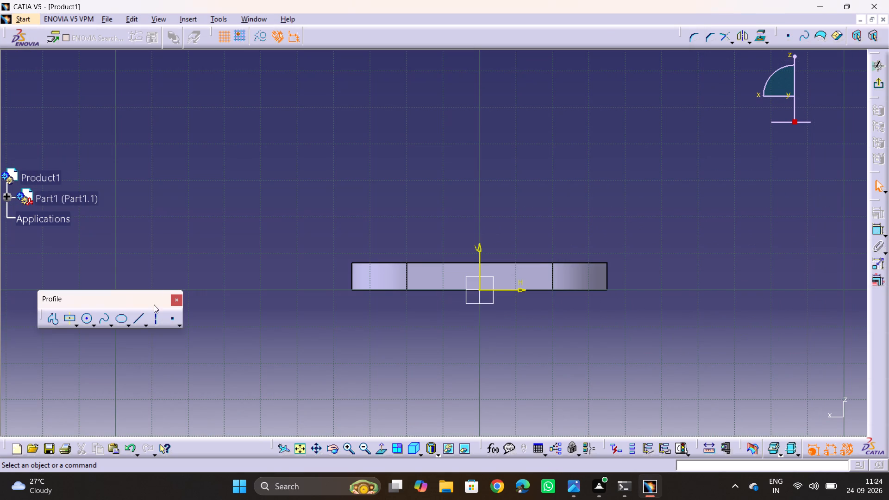
click(86, 320)
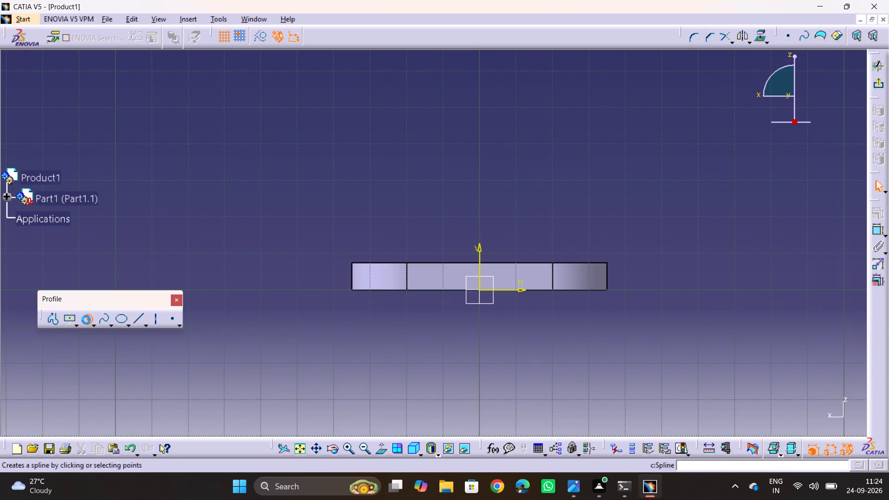
click(328, 154)
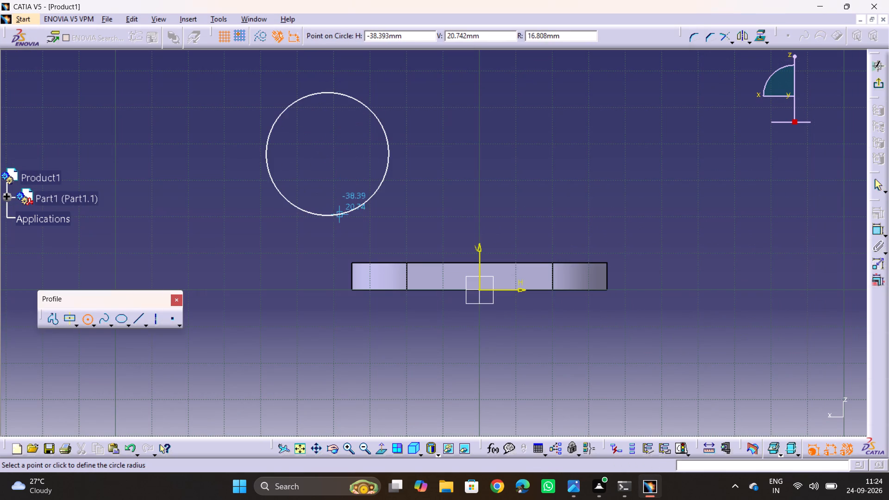
click(340, 214)
Dimension the circle's diameter and set it to 50 mm to match the drawing's R25.
click(870, 211)
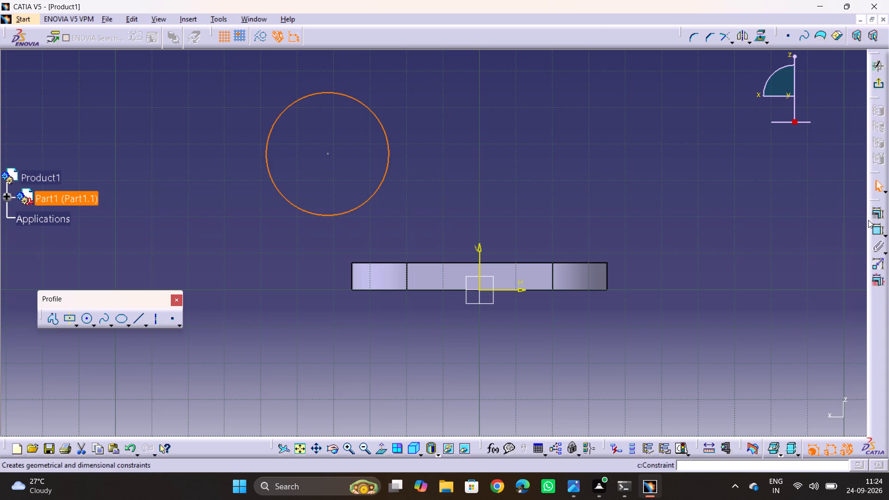
click(876, 213)
key(Escape)
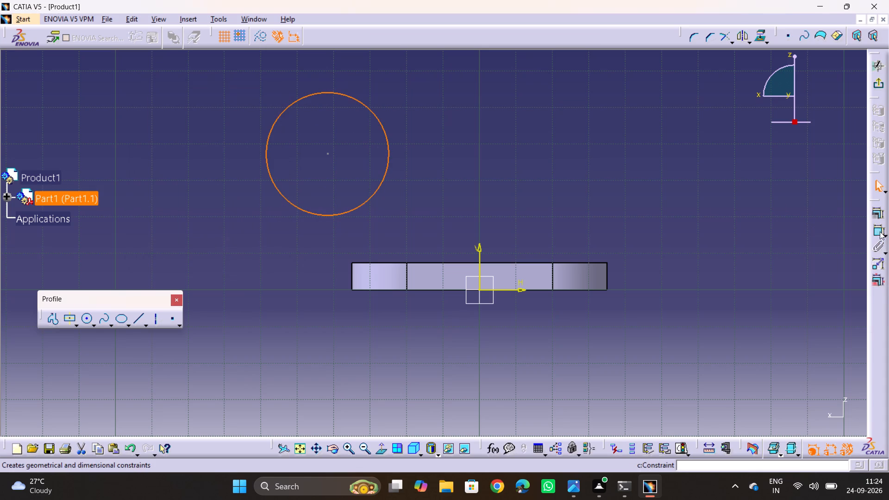
click(879, 230)
click(333, 188)
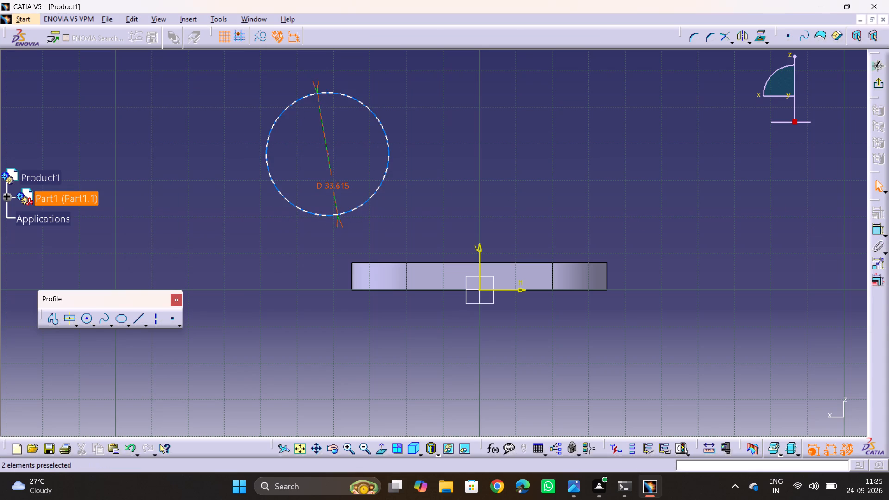
double_click(333, 187)
key(alt+Tab)
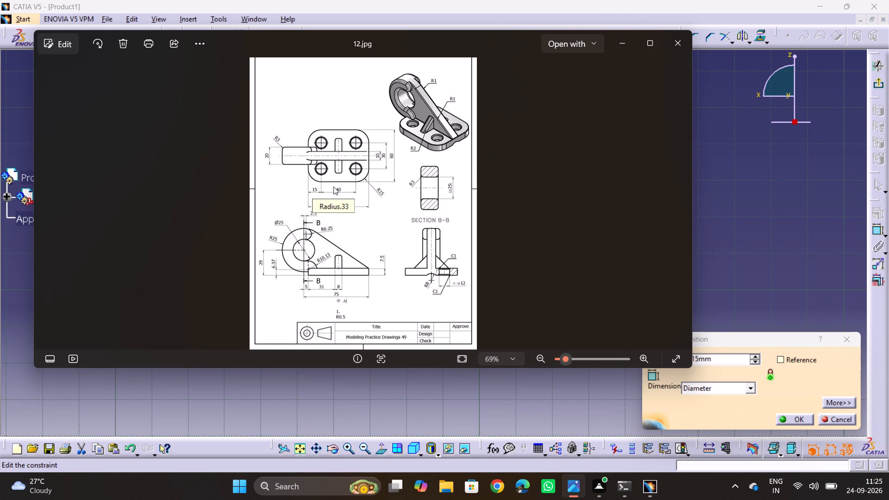
key(alt+Tab)
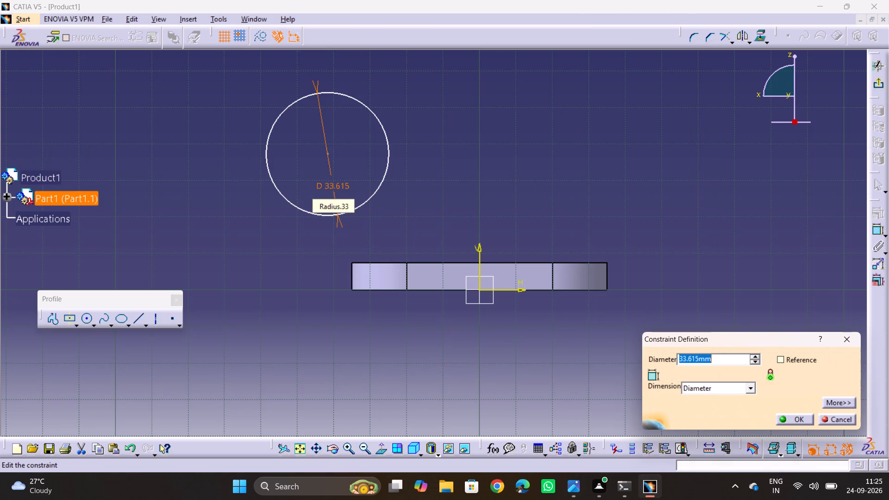
text(50)
key(Return)
click(564, 162)
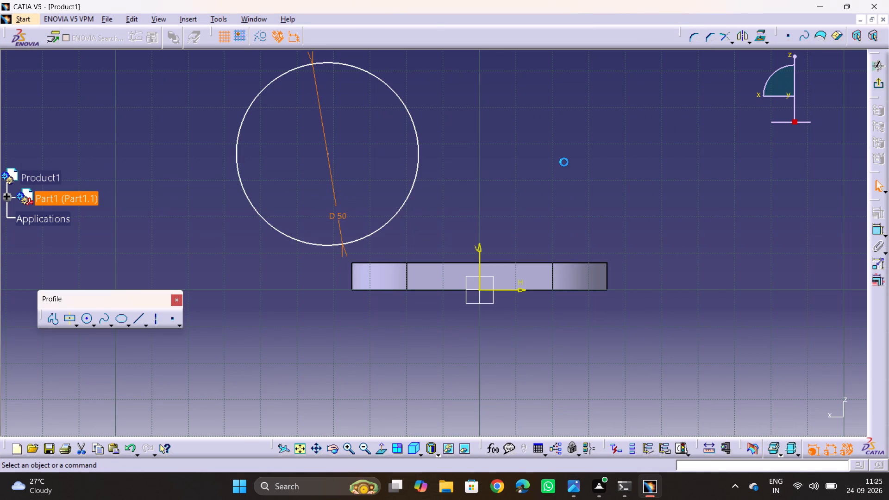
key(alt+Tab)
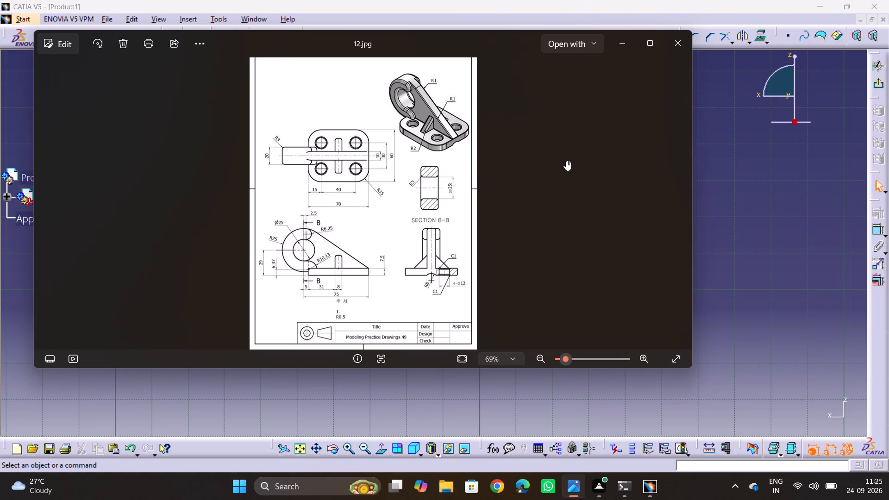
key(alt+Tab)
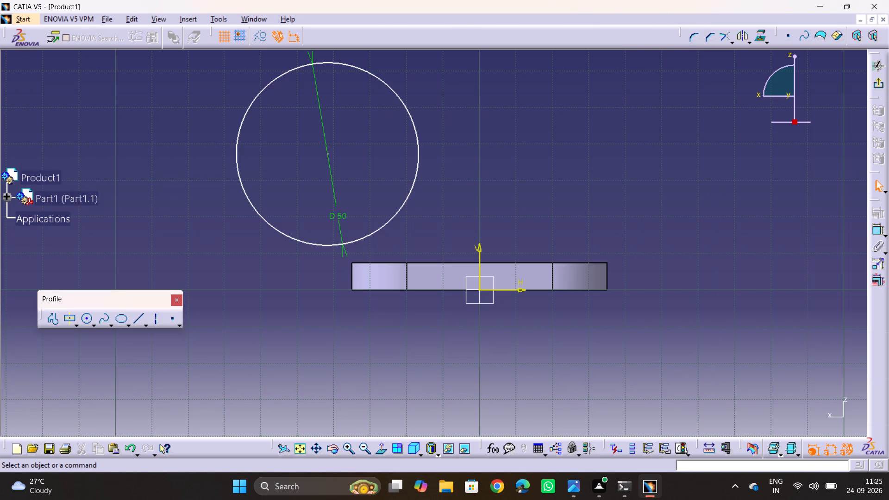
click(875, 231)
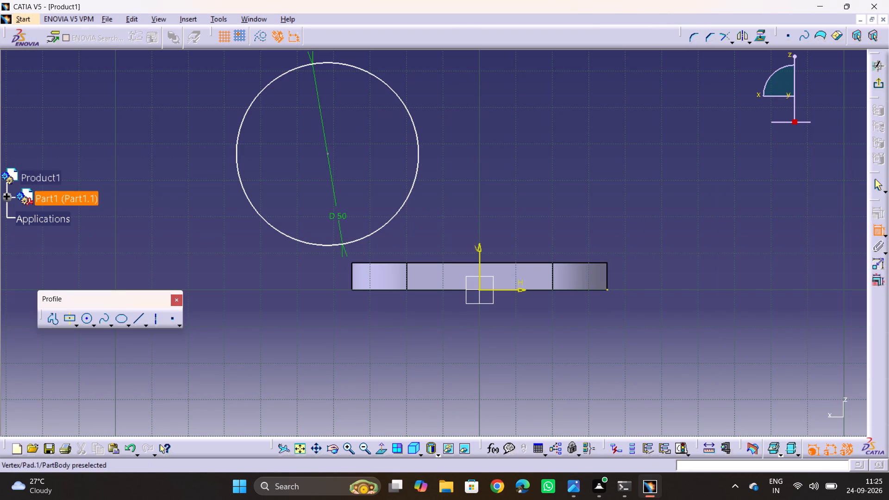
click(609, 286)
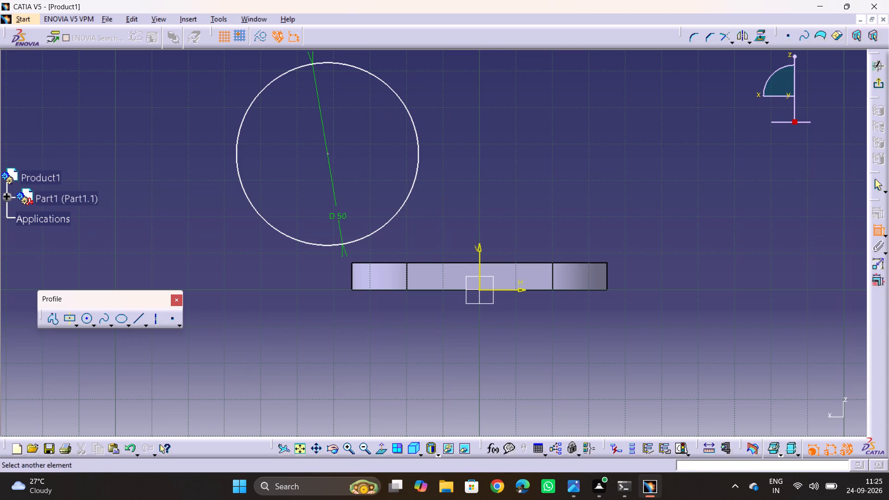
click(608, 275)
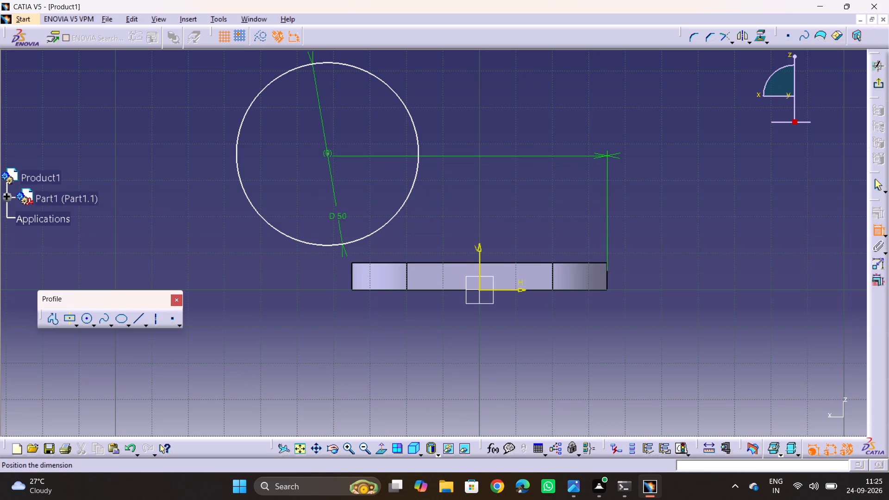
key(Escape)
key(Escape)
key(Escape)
Dimension the circle's centre from the sketch's vertical axis, set the distance to 45 mm, and restore the view normal to the sketch.
click(873, 232)
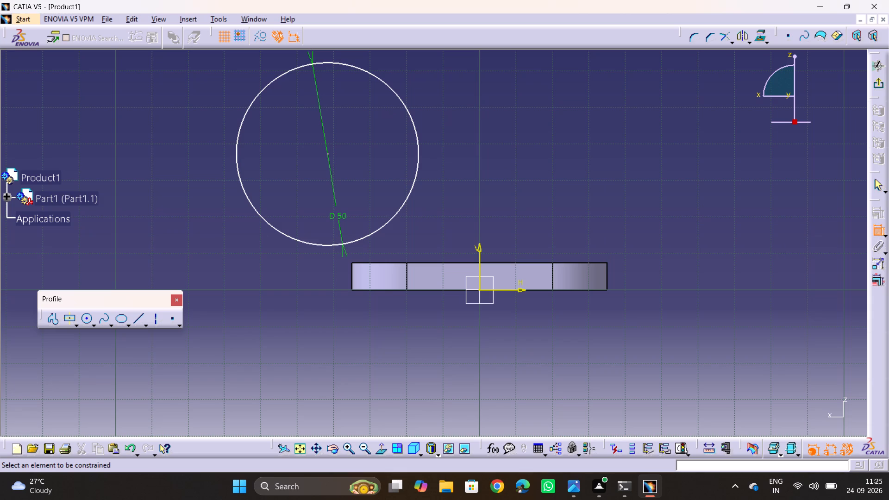
middle_drag(606, 263, 610, 356)
drag(600, 266, 610, 356)
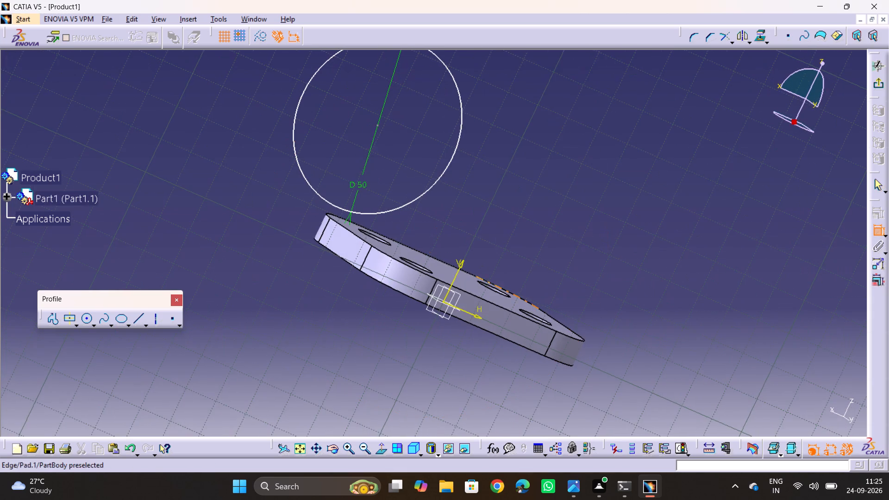
middle_drag(499, 287, 401, 304)
drag(494, 287, 401, 304)
scroll(401, 304, up, 1)
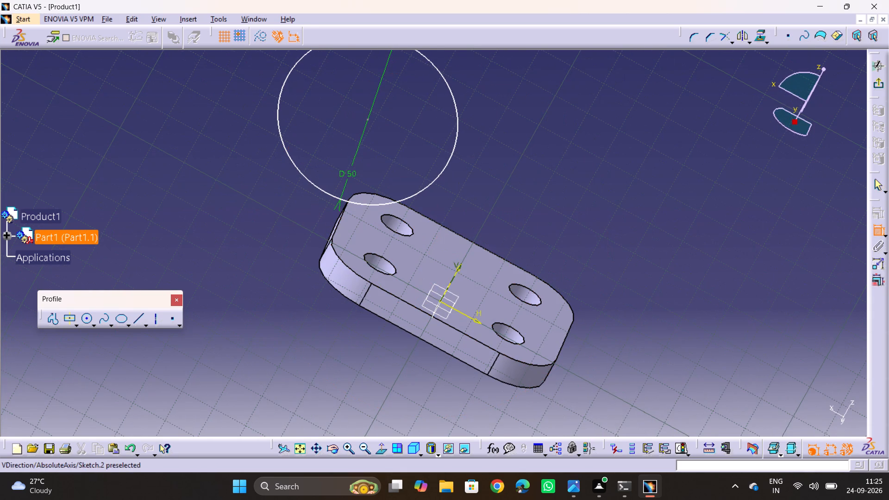
click(450, 282)
click(367, 119)
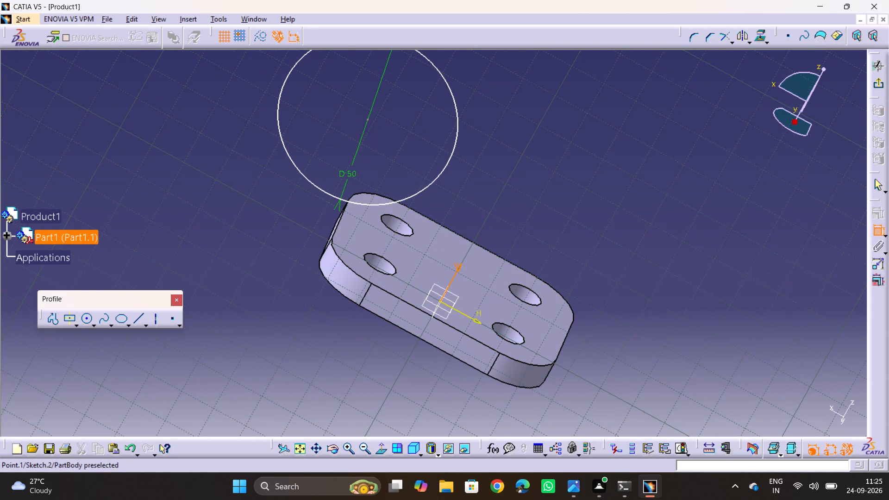
click(302, 341)
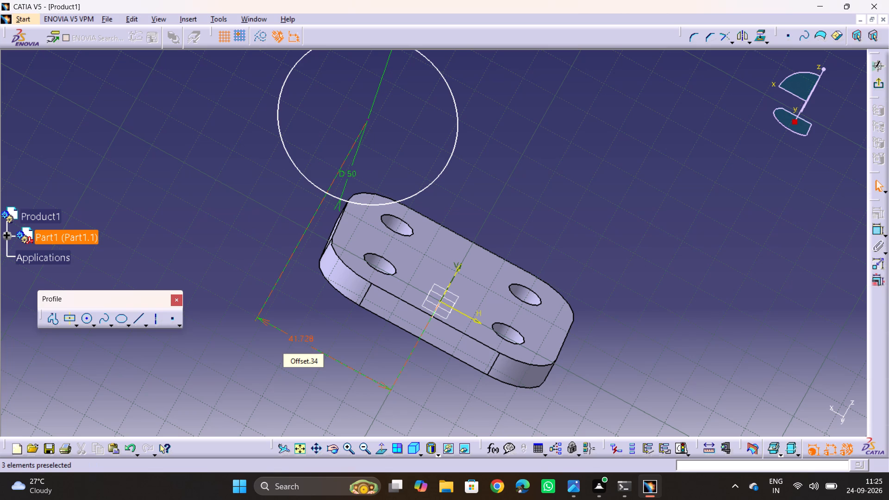
click(299, 454)
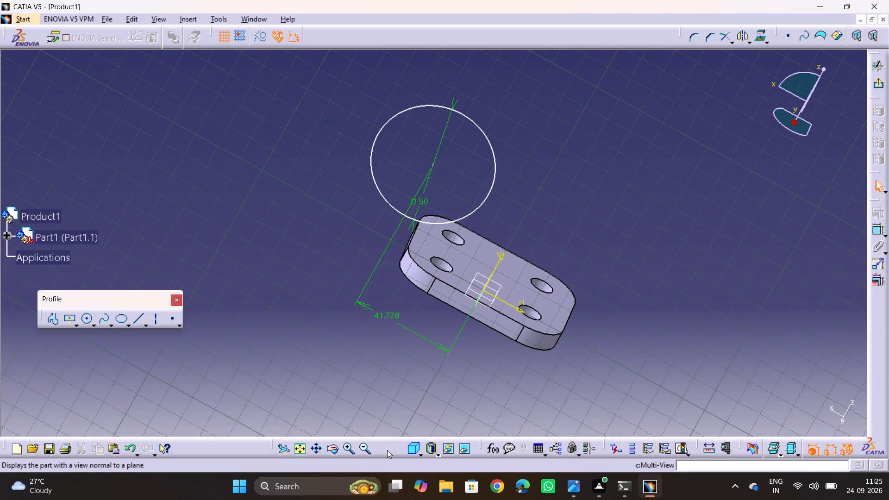
click(387, 450)
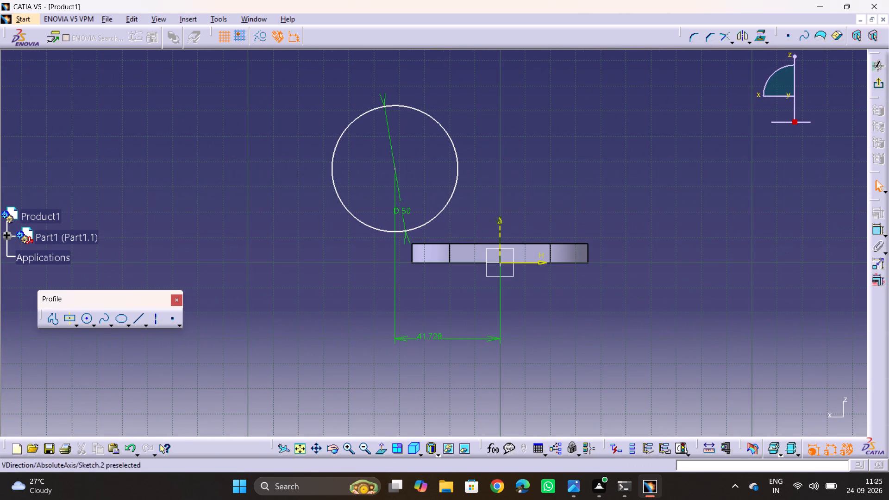
double_click(426, 336)
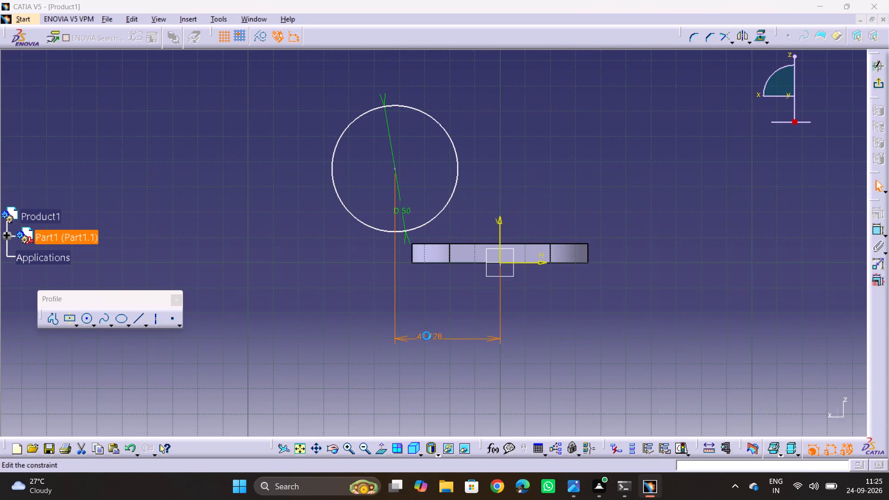
text(45)
key(Return)
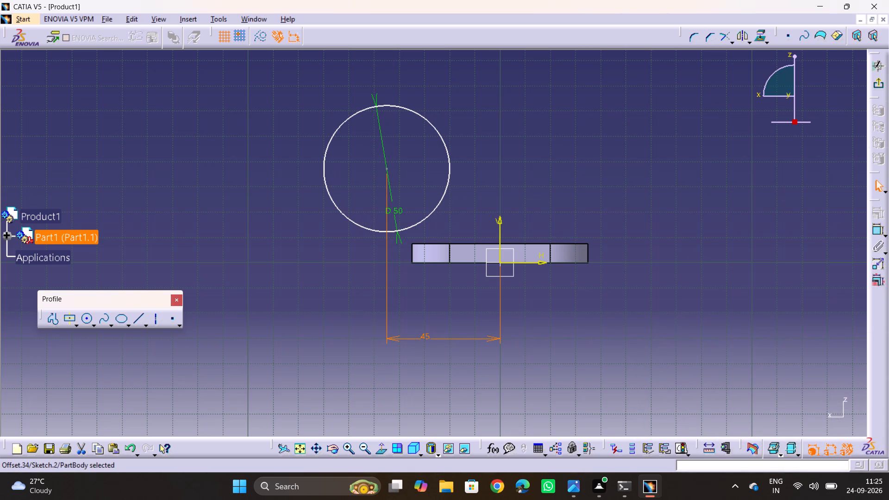
click(700, 257)
Check the upright in the reference drawing and sketch a slanted line from above the plate's positive-H end, tangent to the circle's upper side.
key(alt+Tab)
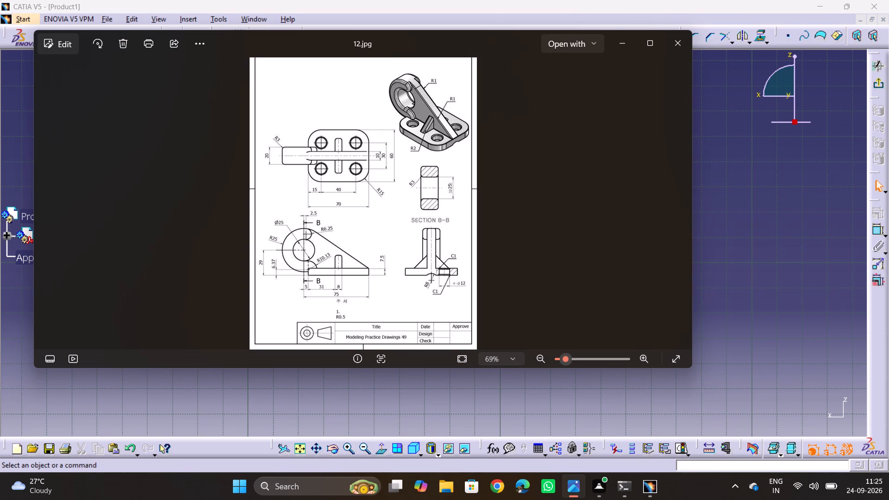
key(alt+Tab)
key(alt+Tab)
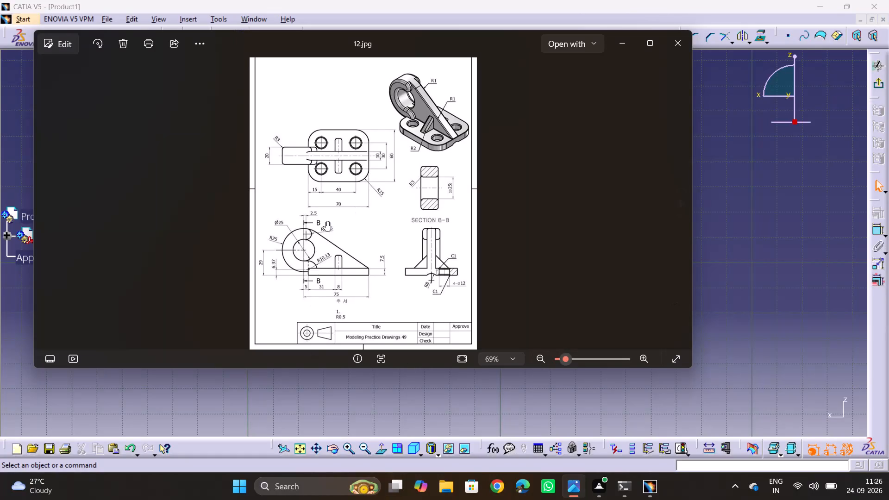
key(alt+Tab)
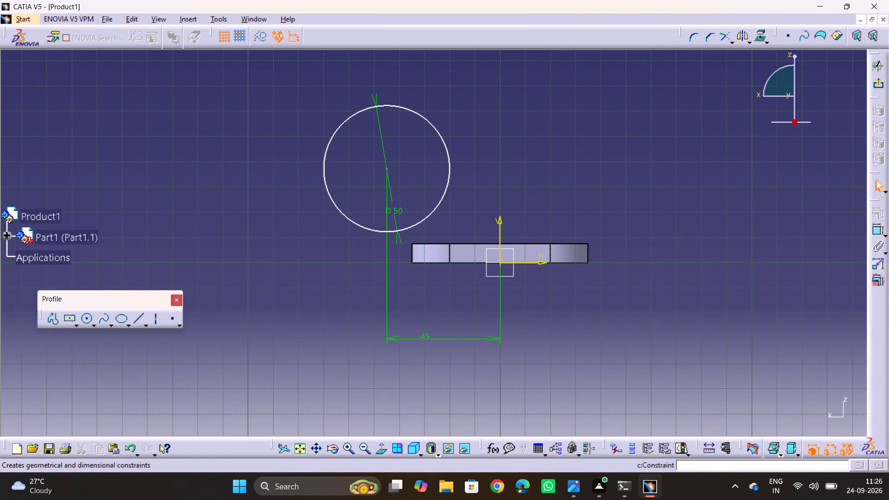
click(139, 320)
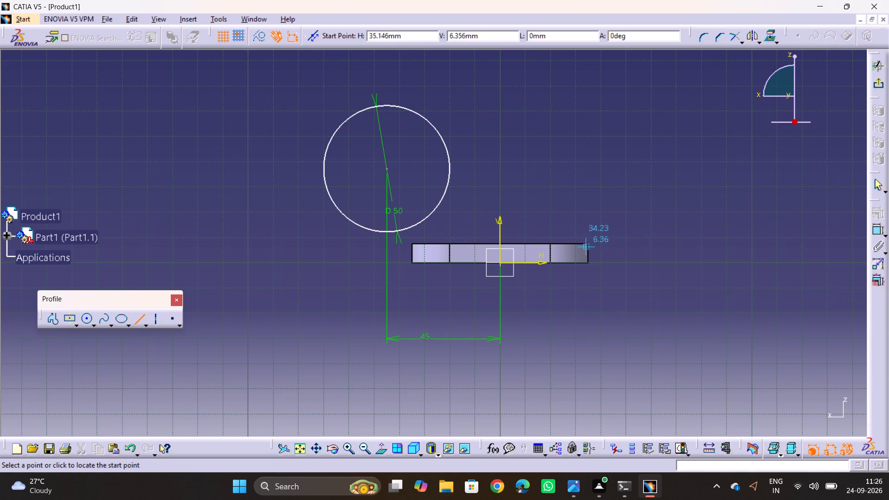
click(592, 230)
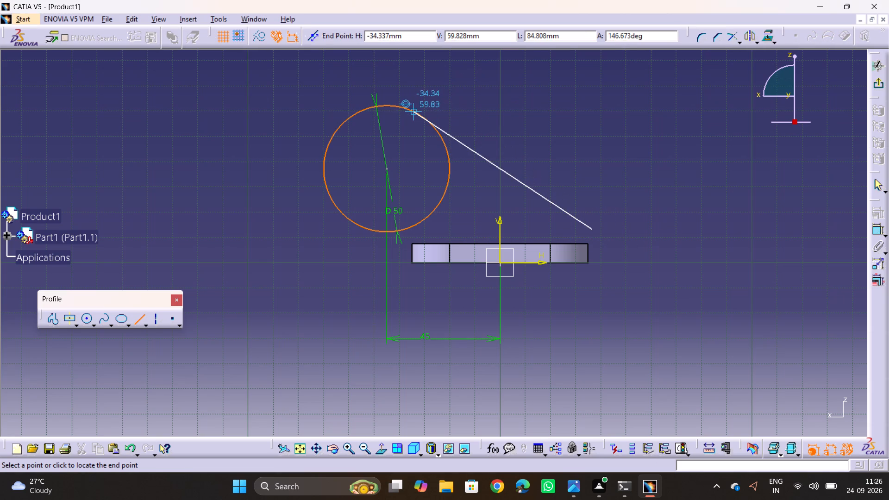
click(393, 95)
click(540, 116)
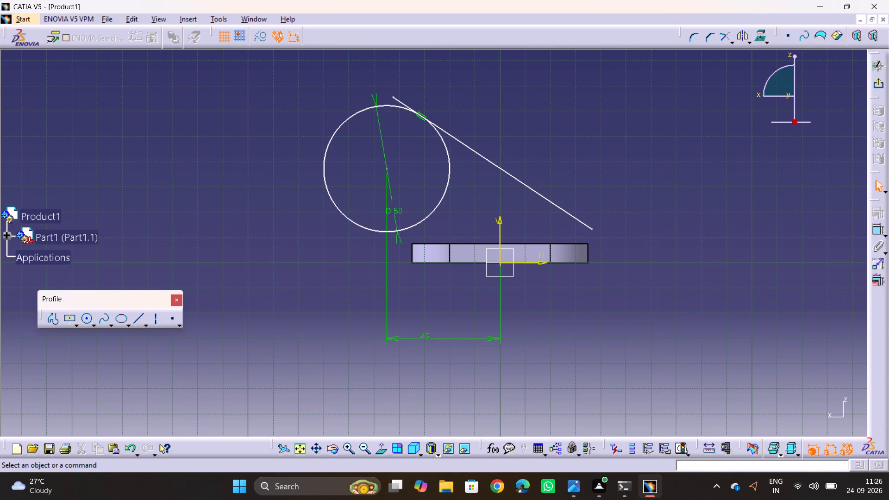
Constrain the slanted line's upper endpoint coincident with the 50 mm circle.
click(393, 96)
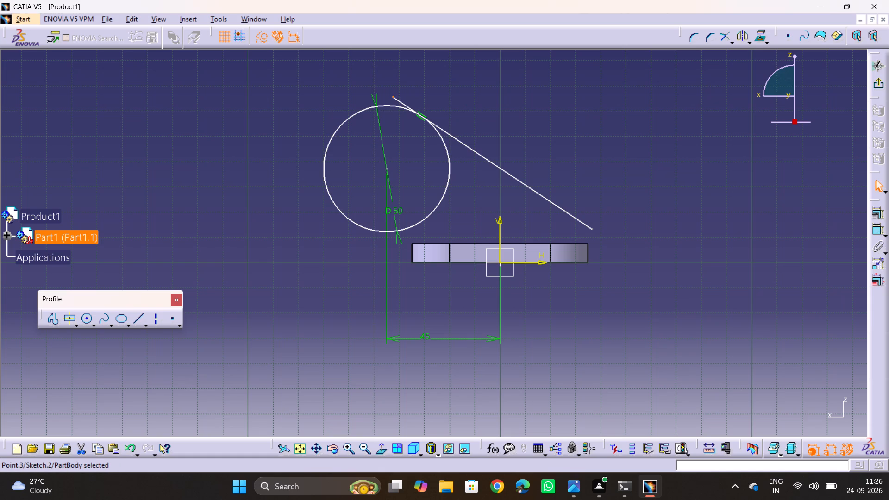
ctrl+click(446, 182)
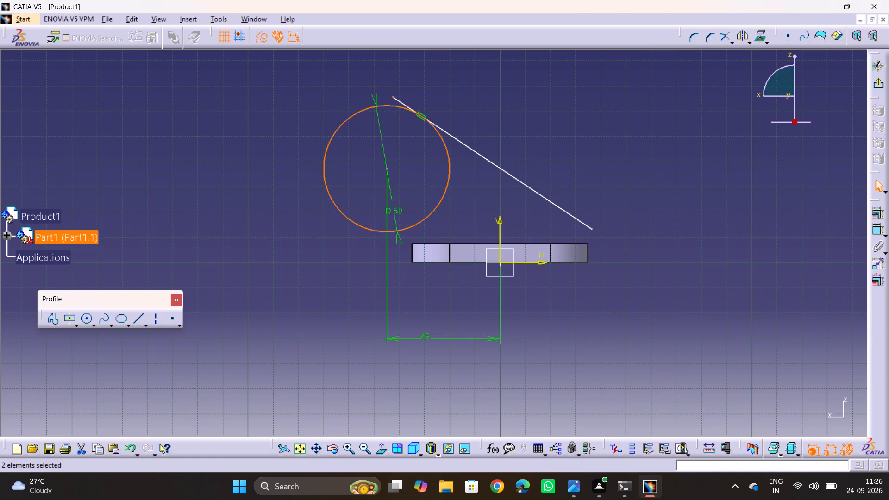
click(873, 214)
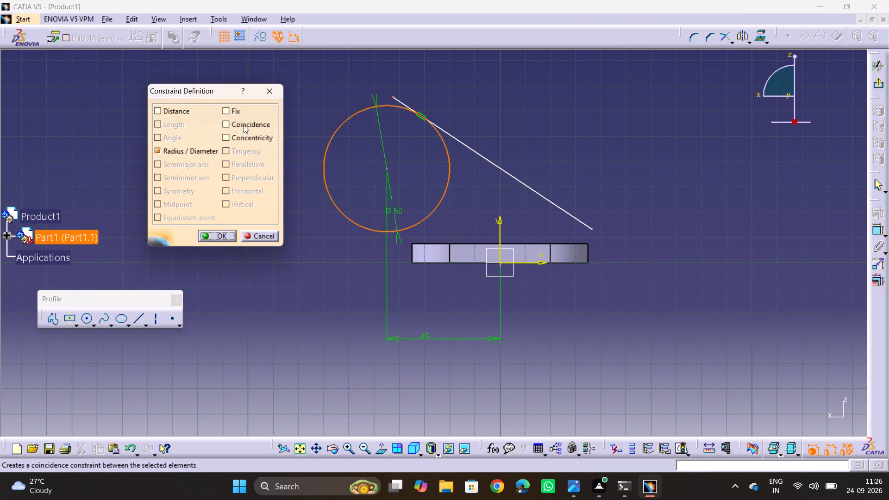
click(244, 125)
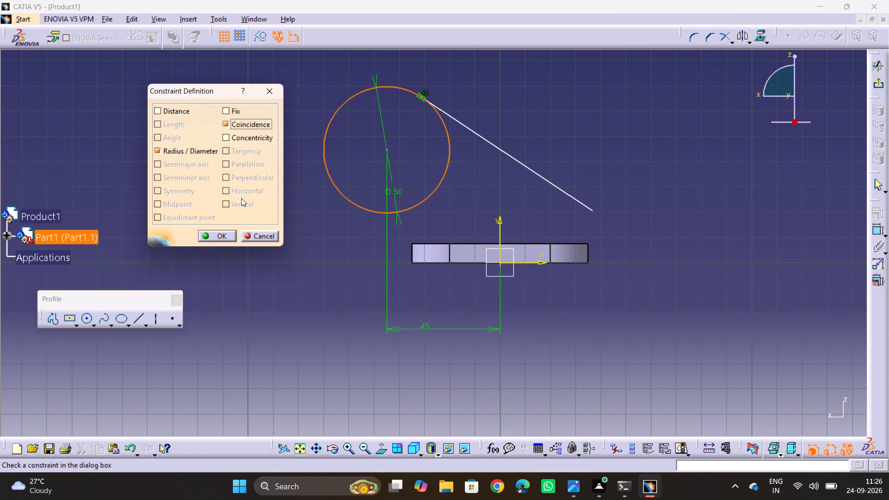
click(220, 235)
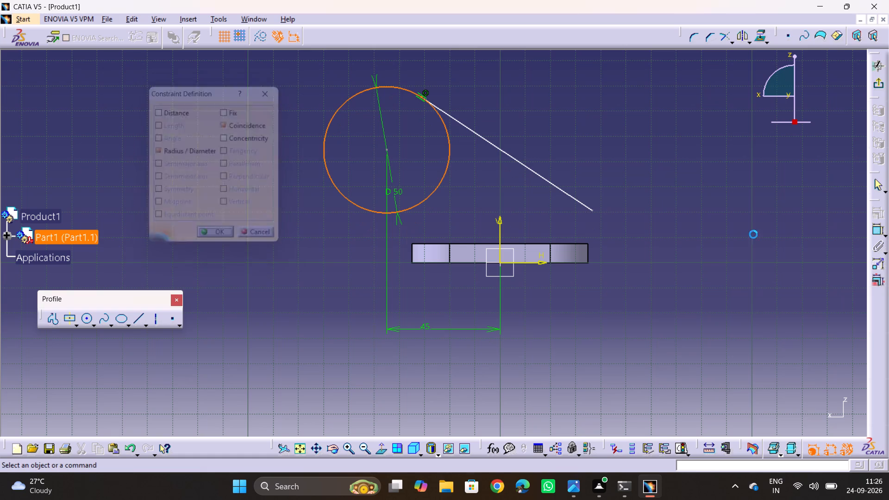
click(759, 233)
Check the reference drawing, dimension the circle's centre from the plate's bottom edge, and set the height to 29 mm.
key(alt+Tab)
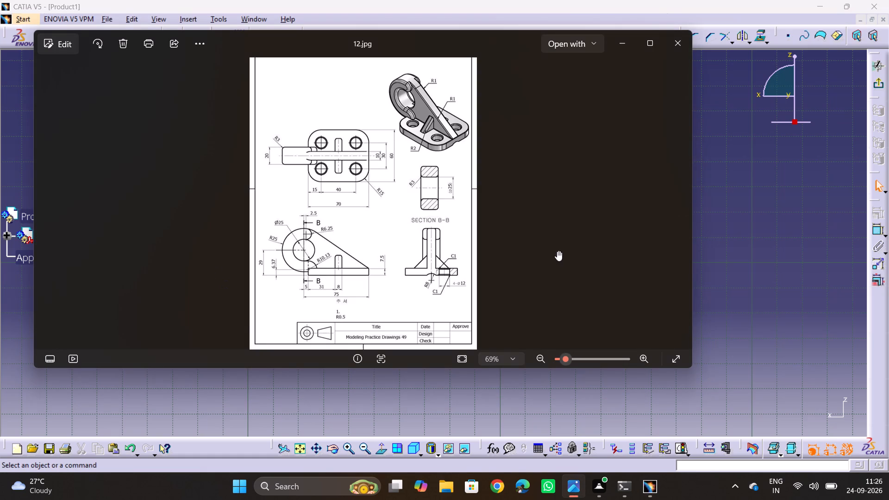
key(alt+Tab)
key(alt+Tab)
key(alt+Tab)
click(874, 225)
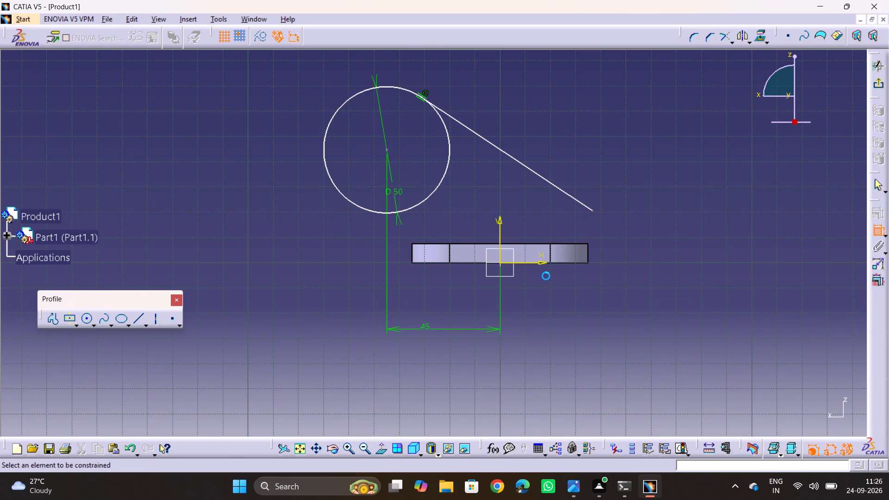
click(443, 261)
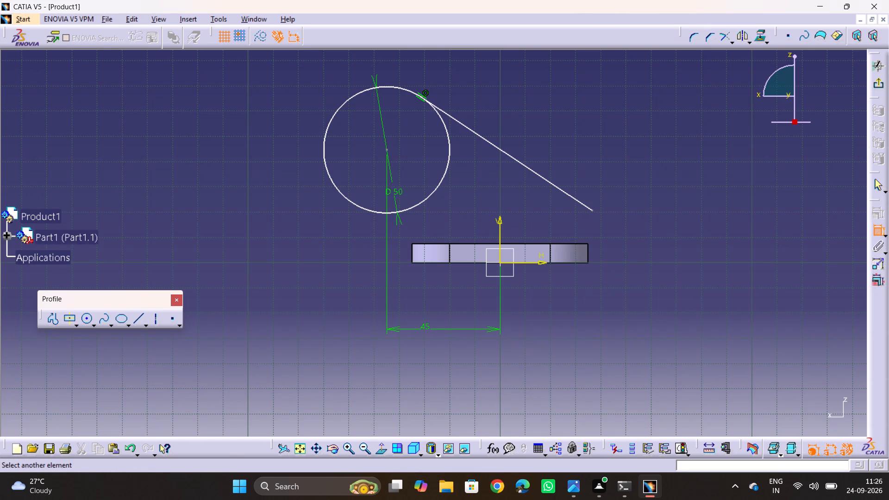
click(388, 151)
click(229, 219)
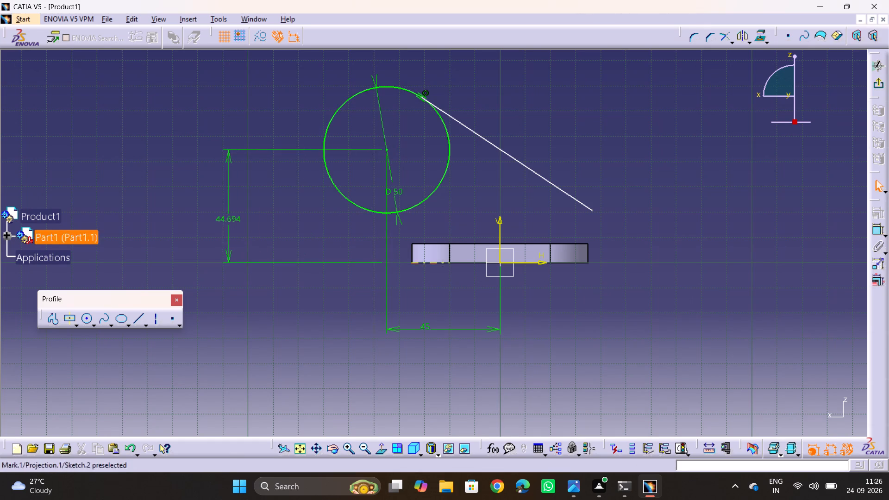
double_click(232, 218)
text(29)
key(Return)
click(707, 160)
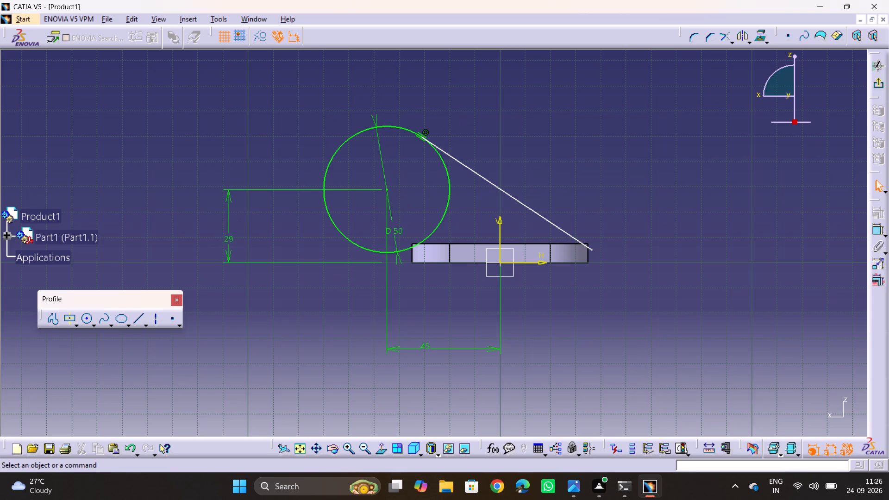
Check the reference drawing and make the slanted line's lower endpoint coincident with the plate's top corner at the positive-H end.
key(alt+Tab)
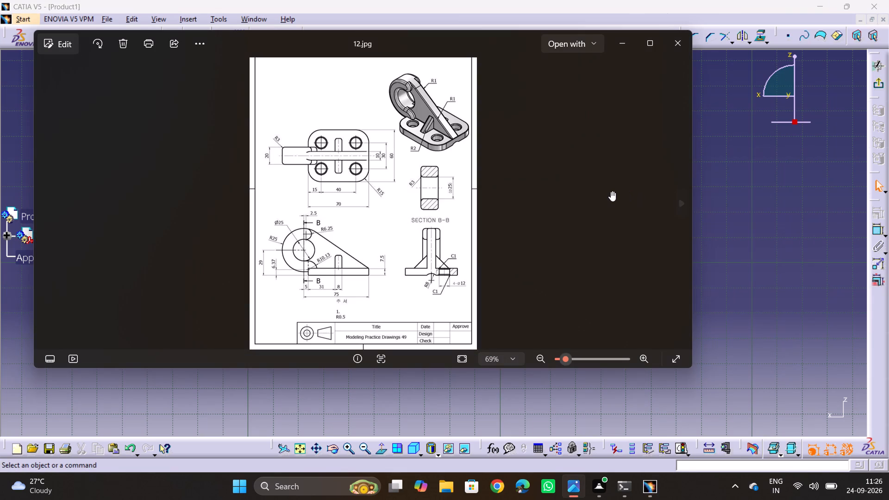
key(alt+Tab)
click(591, 252)
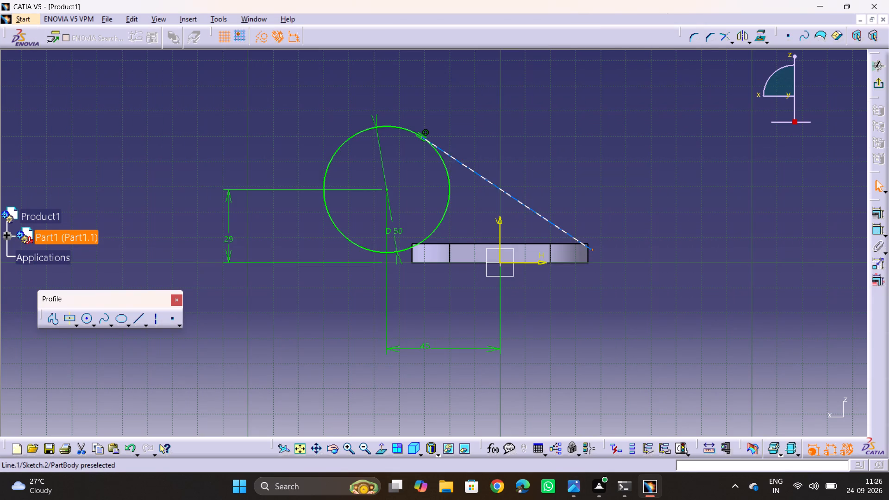
ctrl+click(588, 243)
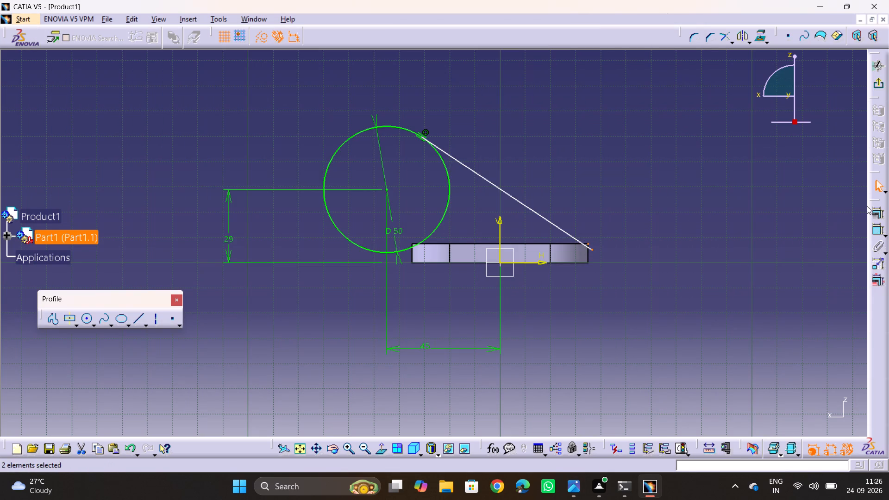
click(873, 219)
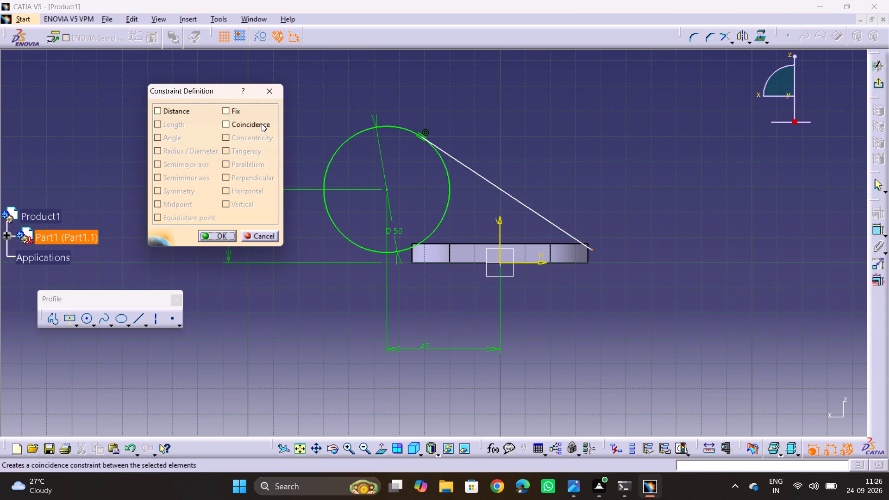
click(262, 124)
click(216, 236)
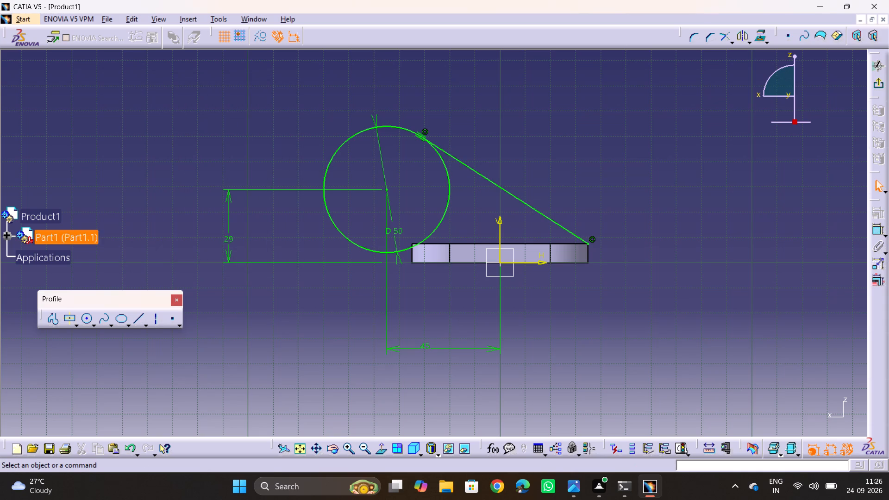
Sketch a horizontal line about 74 mm long from the slanted line's lower end along the plate's top edge, past its negative-H end.
click(144, 316)
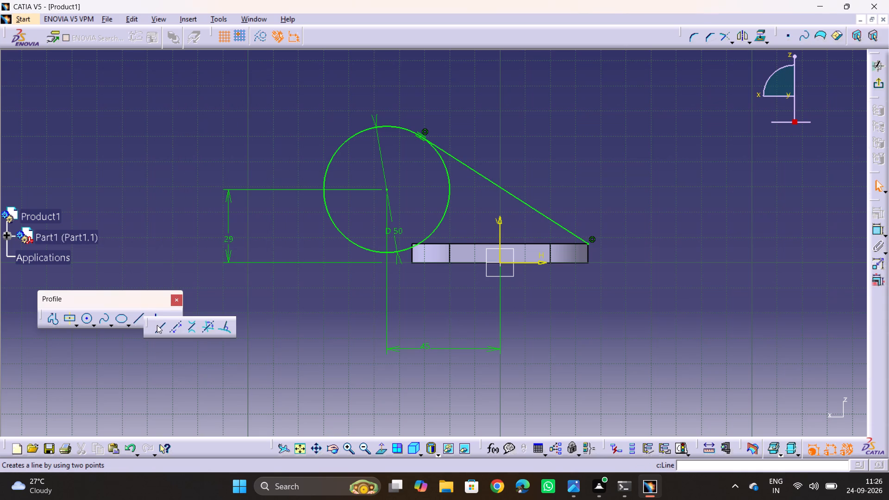
click(157, 325)
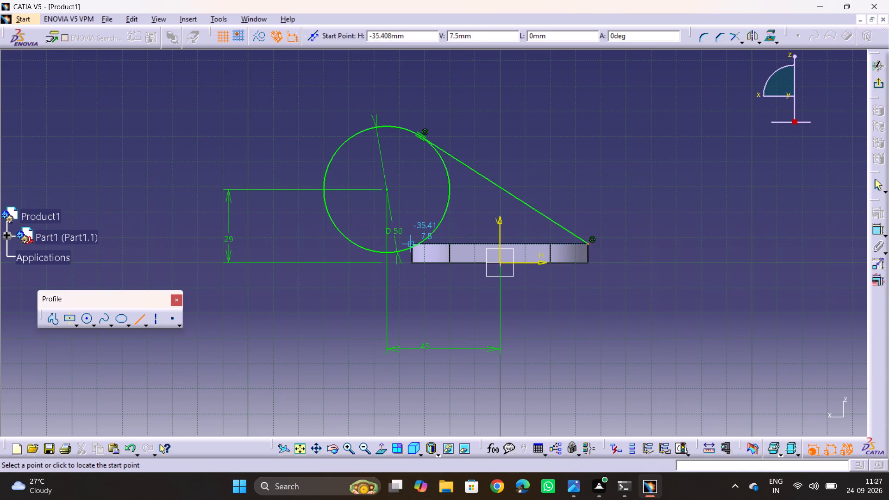
click(589, 244)
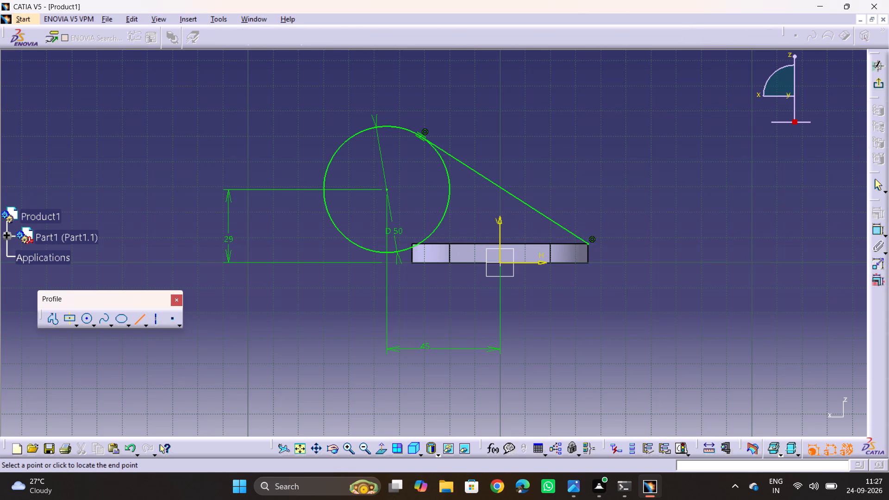
ctrl+middle_drag(411, 244, 418, 222)
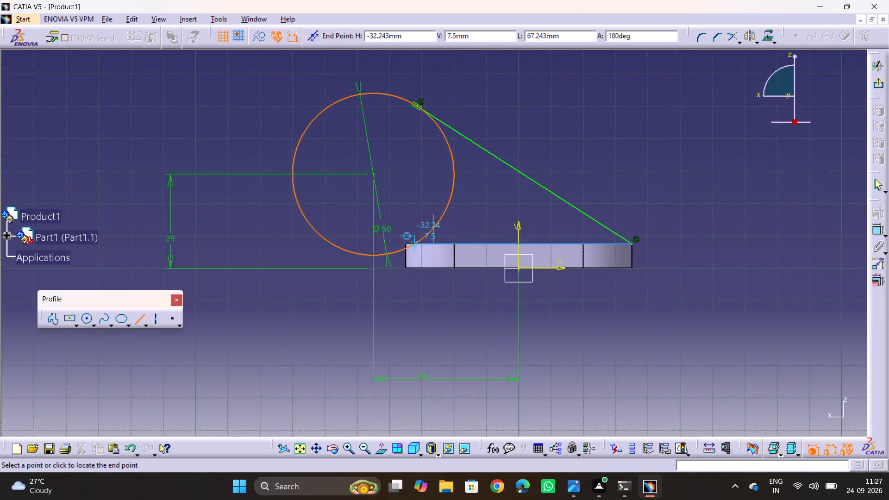
ctrl+middle_drag(418, 222, 475, 143)
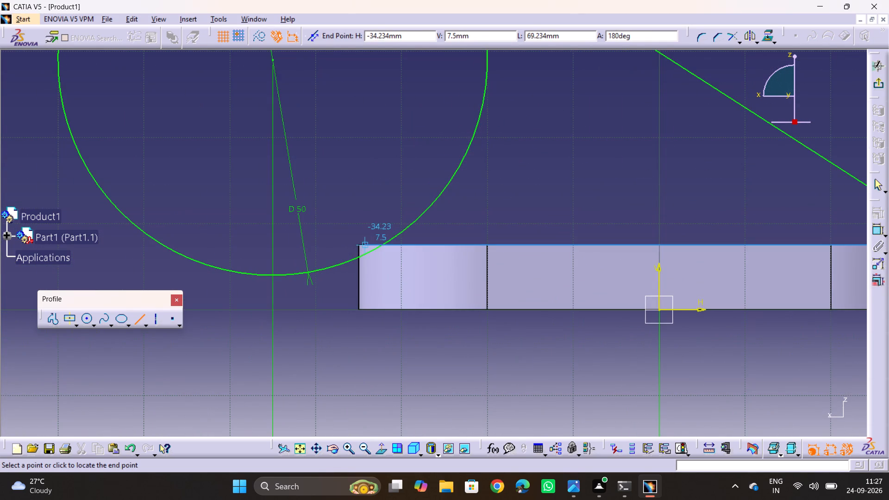
click(326, 244)
click(354, 187)
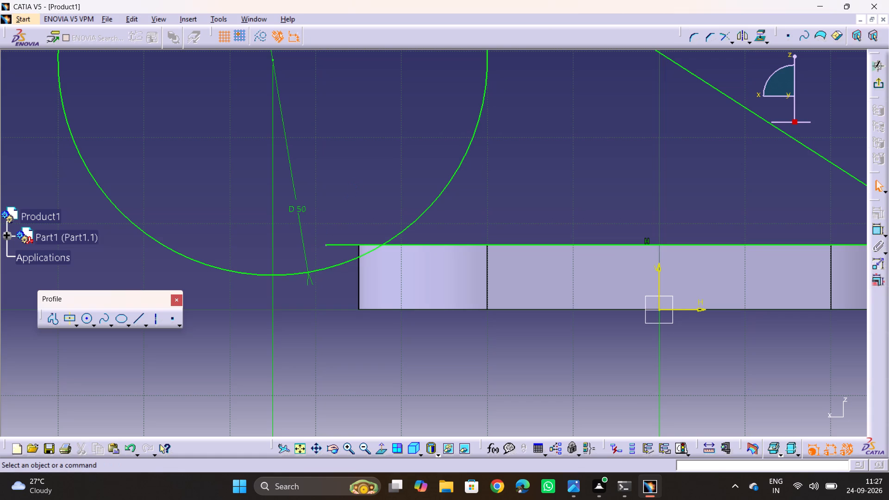
Constrain the horizontal line's free endpoint coincident with the plate's vertical edge at the negative-H end.
click(326, 243)
ctrl+click(359, 269)
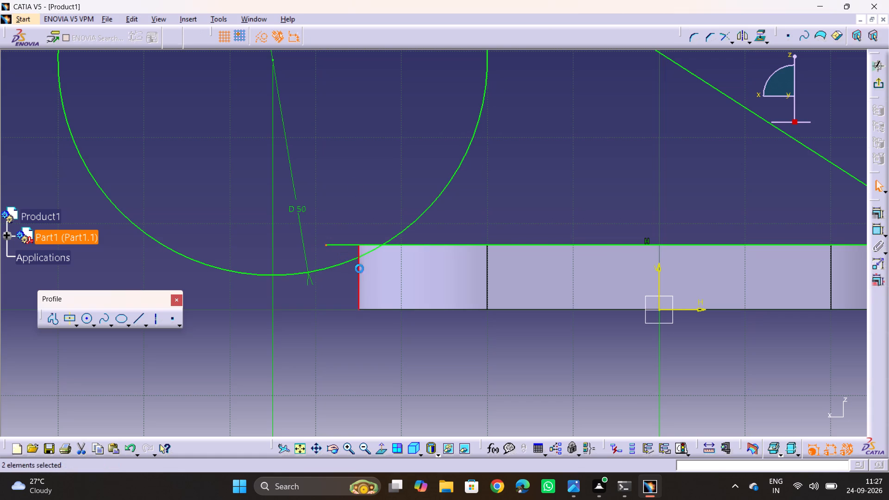
click(875, 215)
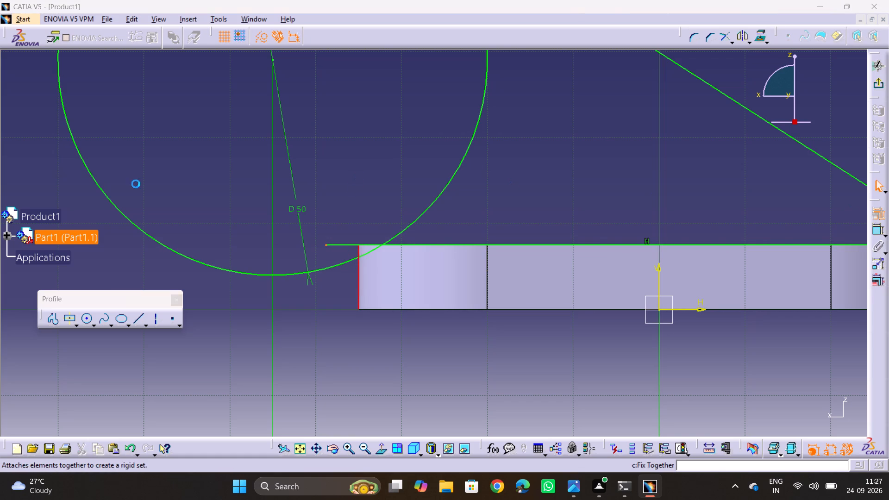
click(235, 124)
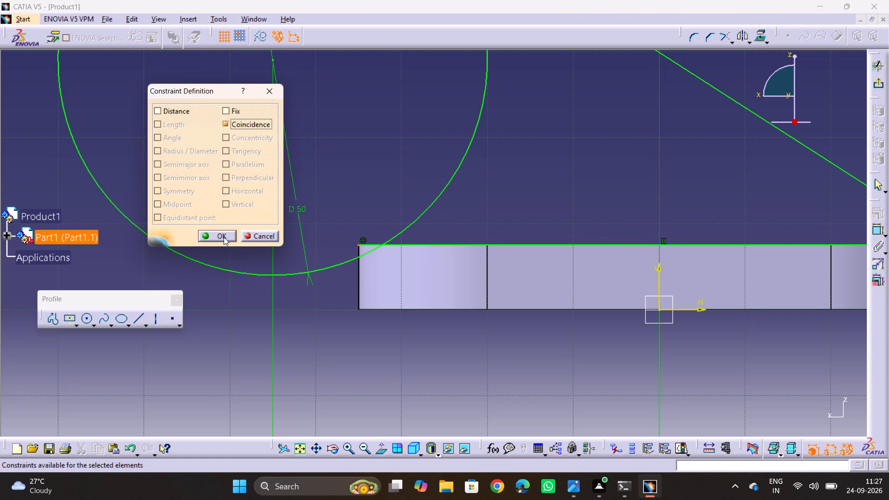
click(222, 238)
Check the reference drawing and sketch a vertical line about 3.7 mm long downward from the horizontal line's negative-H endpoint along the plate's edge.
key(alt+Tab)
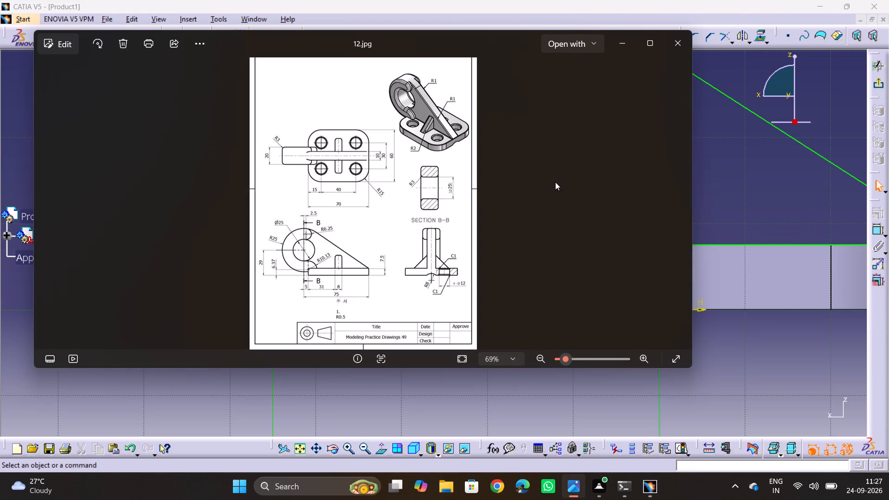
key(alt+Tab)
click(140, 320)
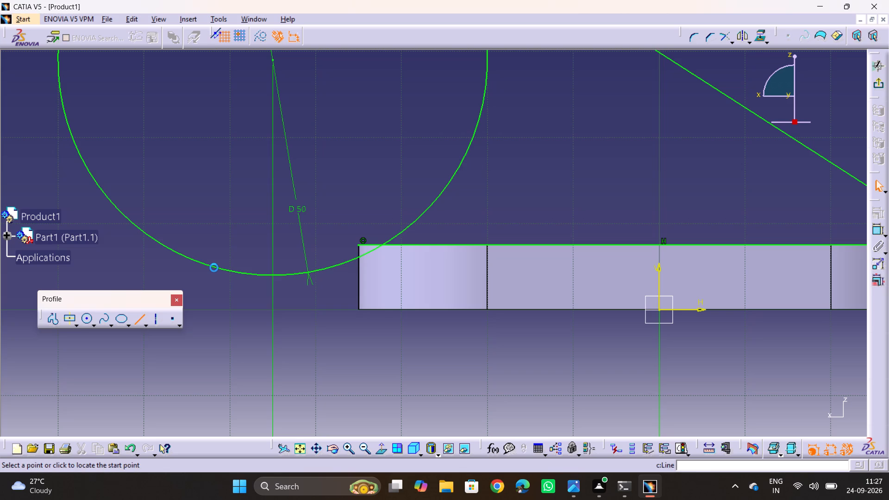
click(358, 245)
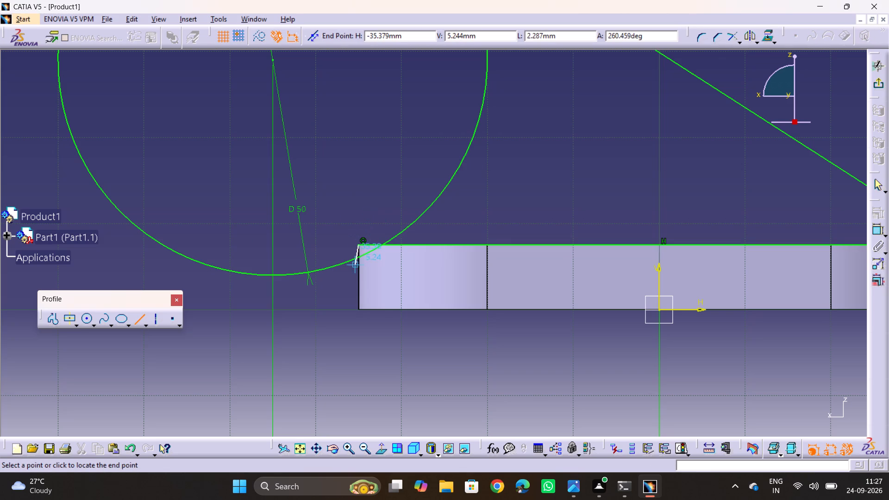
click(358, 275)
click(319, 350)
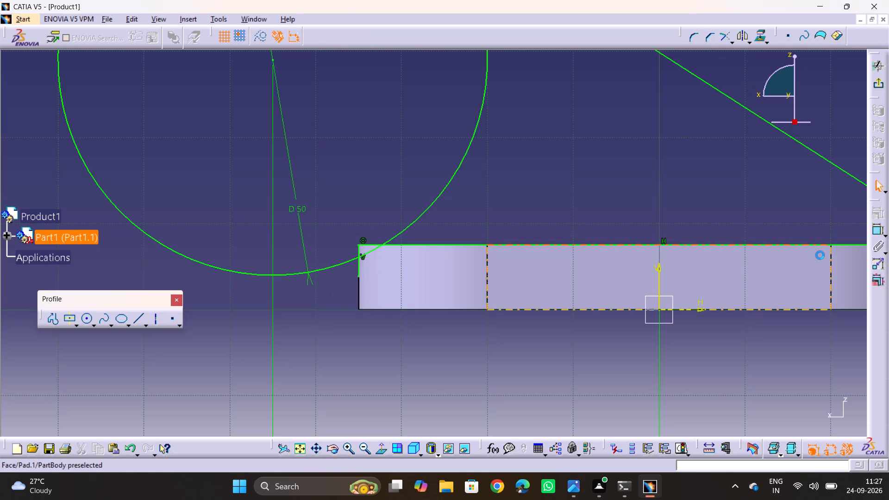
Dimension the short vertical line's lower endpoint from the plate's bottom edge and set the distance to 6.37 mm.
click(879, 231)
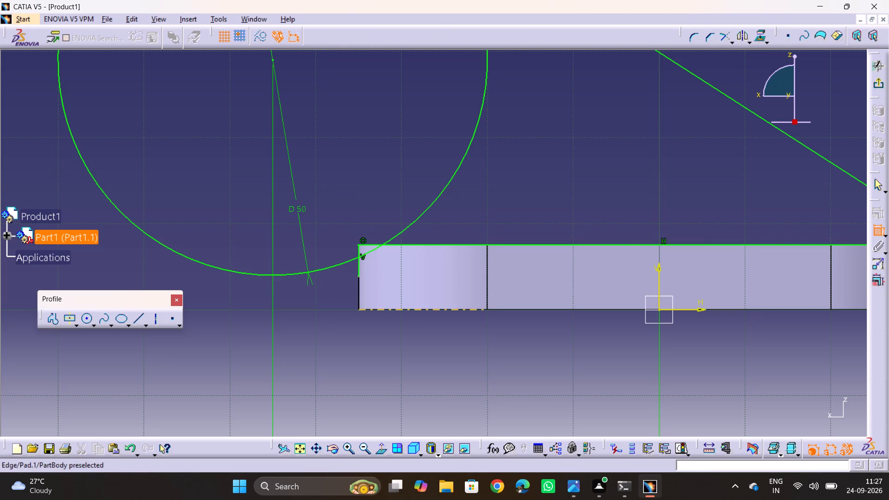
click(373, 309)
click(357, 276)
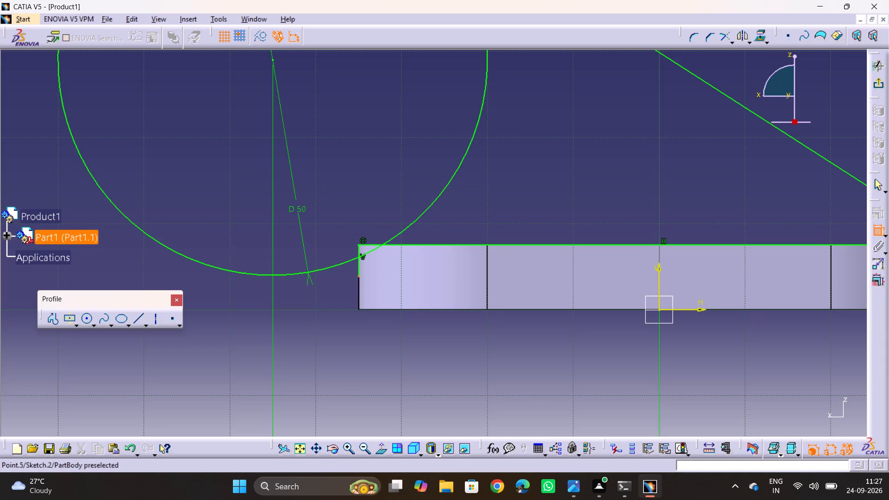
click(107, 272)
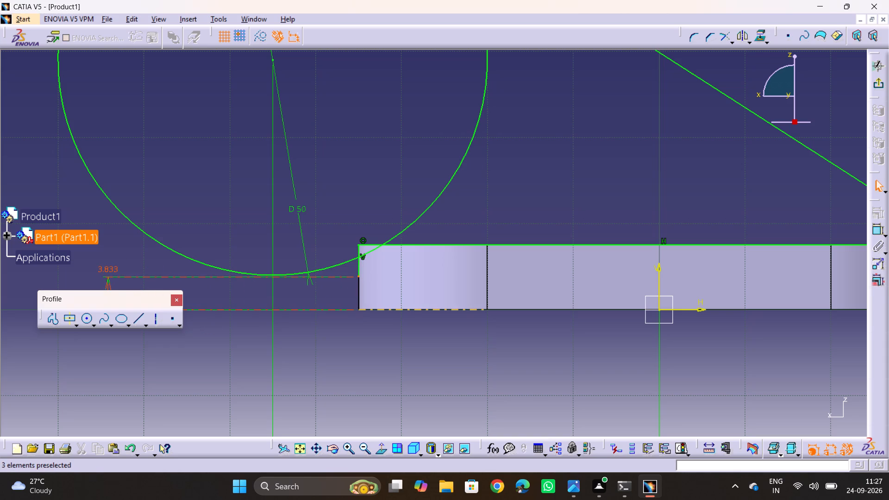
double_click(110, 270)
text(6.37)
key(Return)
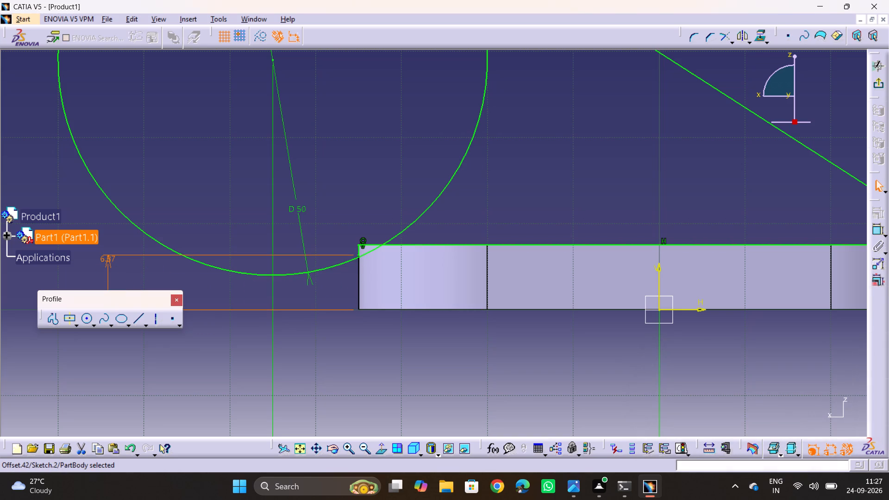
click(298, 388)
Check the reference drawing and sketch a circle of about 6.9 mm radius centred on the short vertical line's lower endpoint.
ctrl+middle_drag(337, 272, 340, 175)
middle_drag(315, 230, 334, 205)
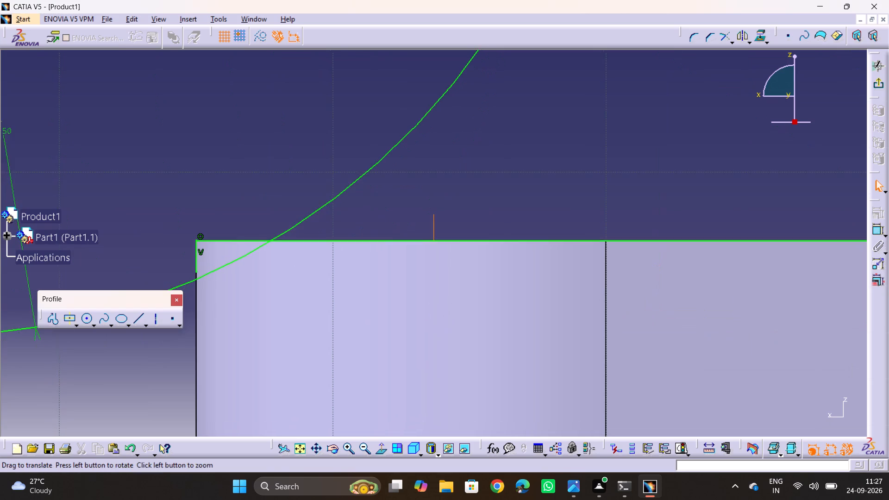
middle_drag(334, 205, 538, 122)
key(alt+Tab)
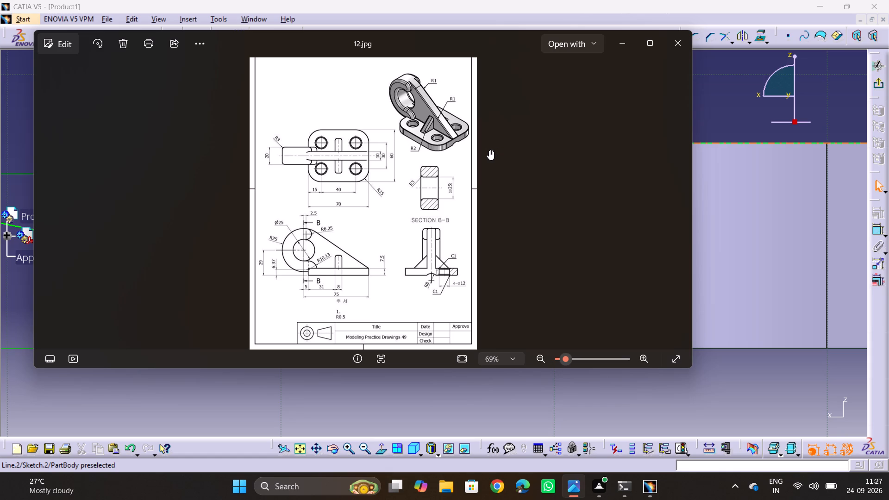
click(304, 384)
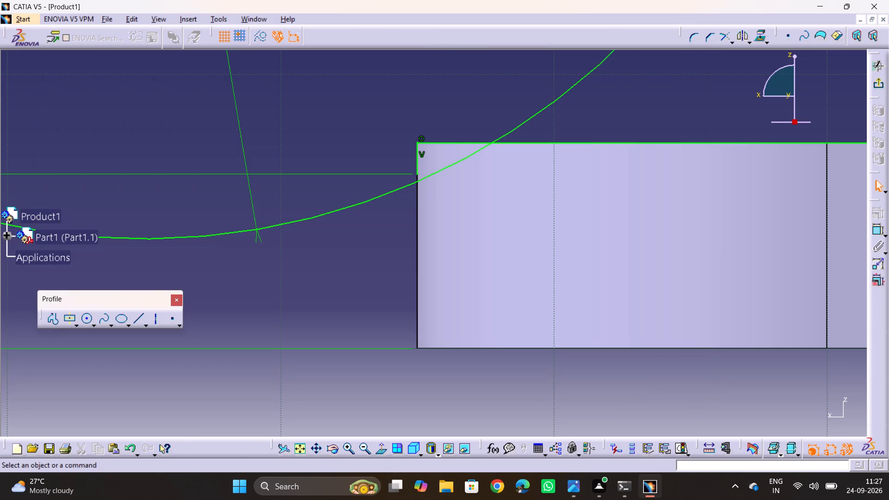
middle_drag(386, 244, 386, 252)
ctrl+middle_drag(385, 229, 380, 247)
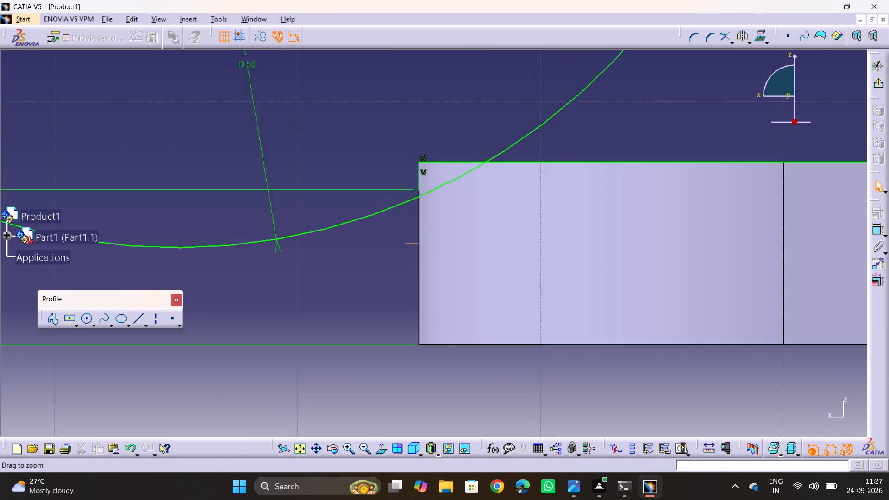
ctrl+middle_drag(380, 247, 379, 267)
ctrl+scroll(379, 267, up, 1)
click(83, 322)
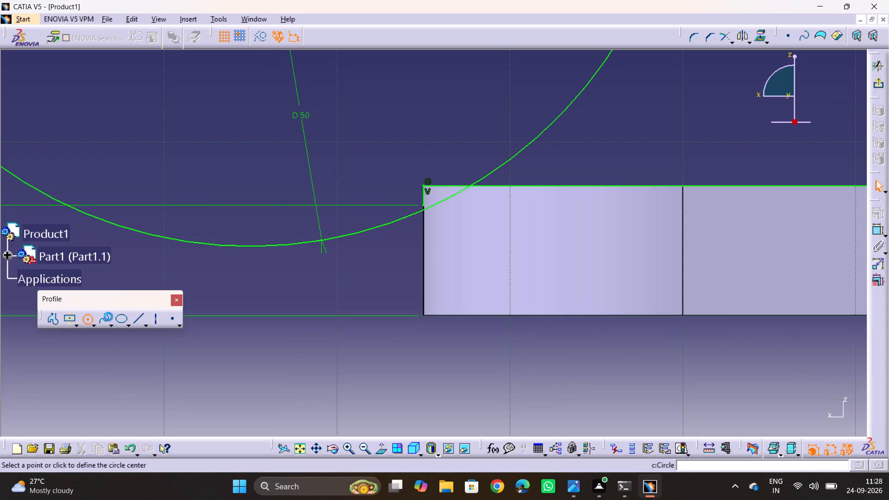
click(423, 203)
click(531, 156)
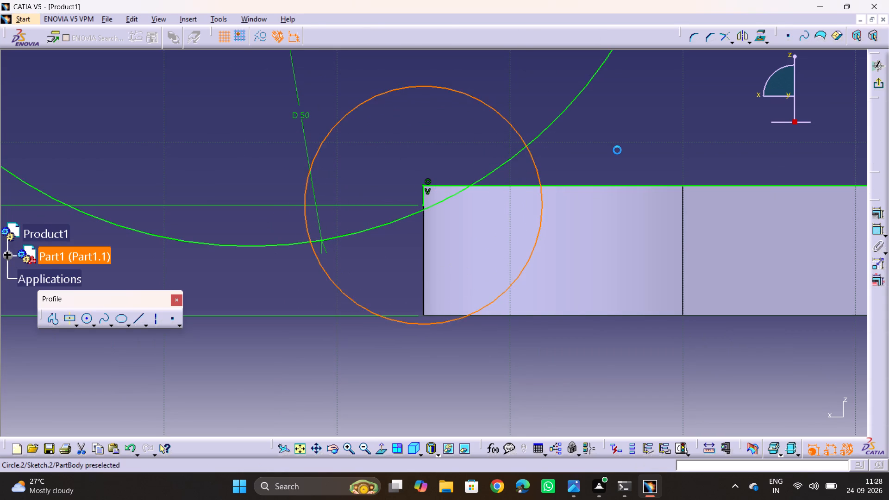
click(621, 148)
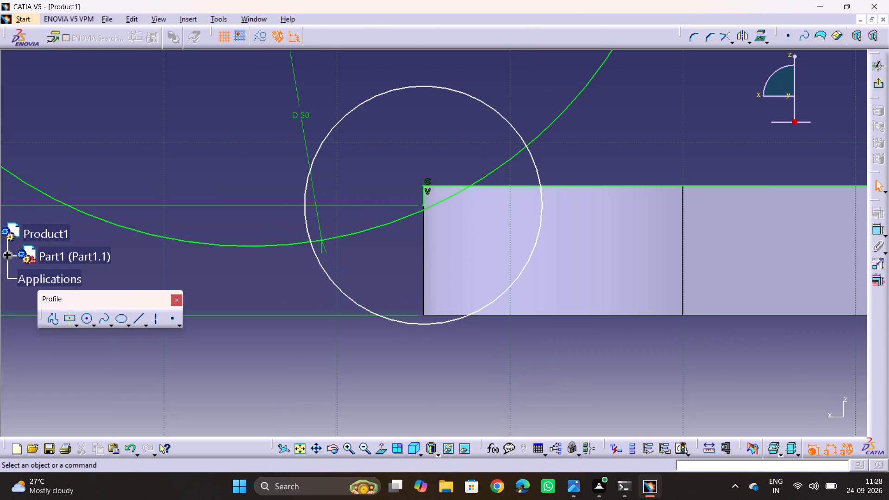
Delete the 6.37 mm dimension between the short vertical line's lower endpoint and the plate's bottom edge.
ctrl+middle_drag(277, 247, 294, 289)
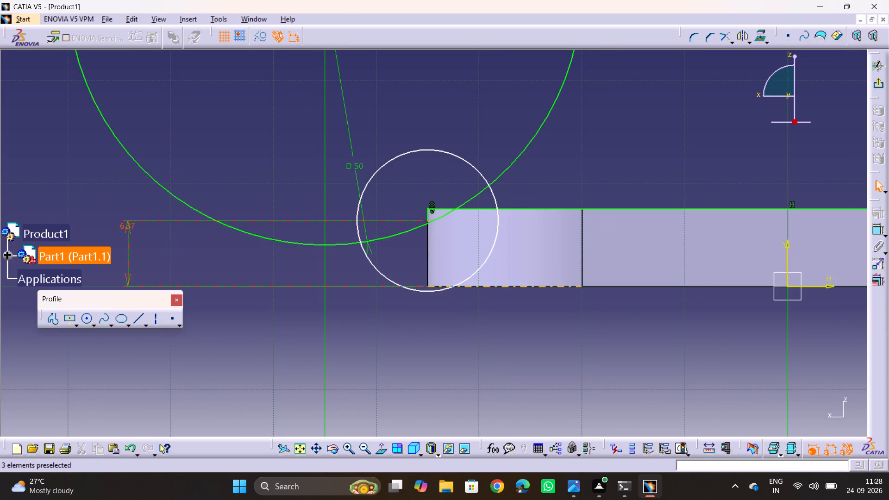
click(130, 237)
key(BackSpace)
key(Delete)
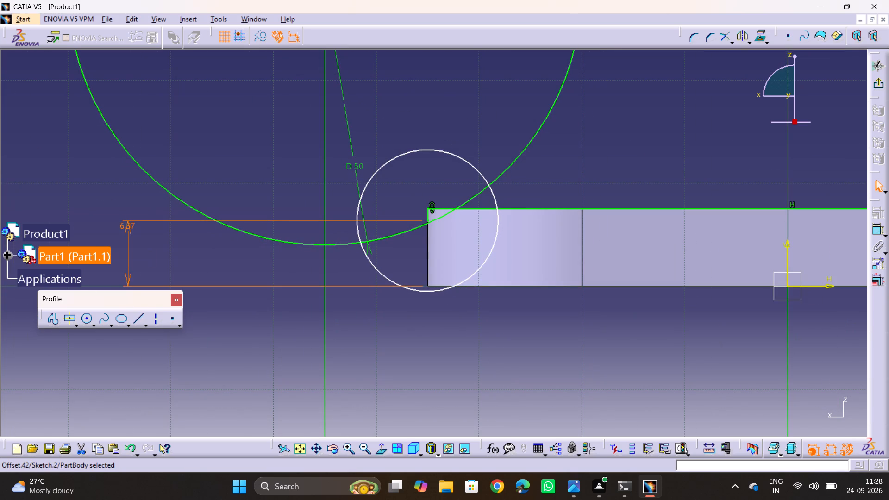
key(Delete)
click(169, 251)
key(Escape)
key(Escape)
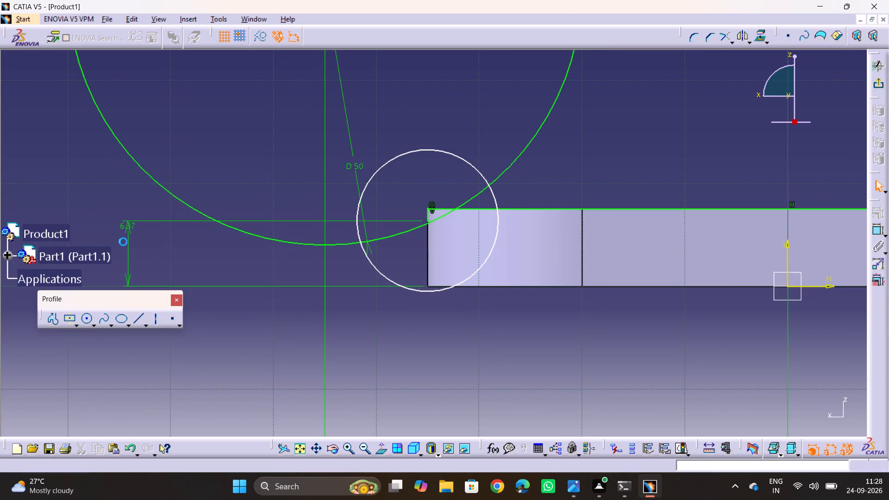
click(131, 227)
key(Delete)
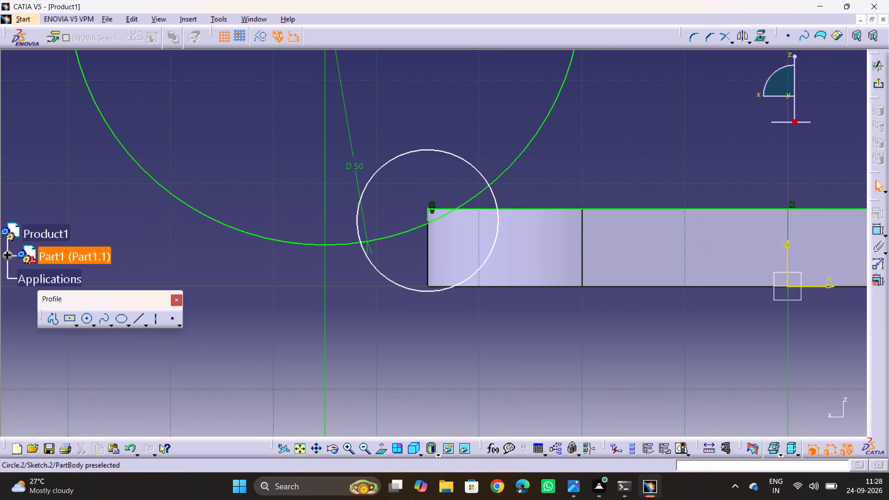
Constrain the short vertical line's lower endpoint coincident with the 50 mm circle.
click(427, 221)
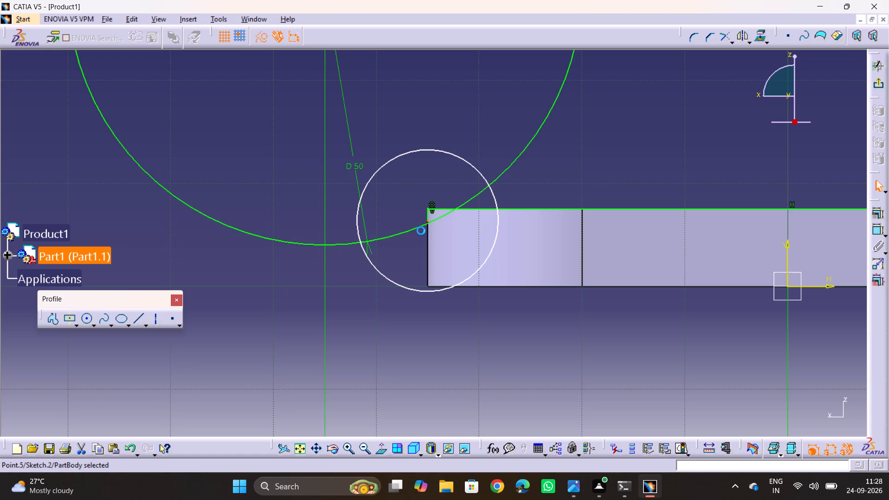
ctrl+click(416, 228)
click(881, 209)
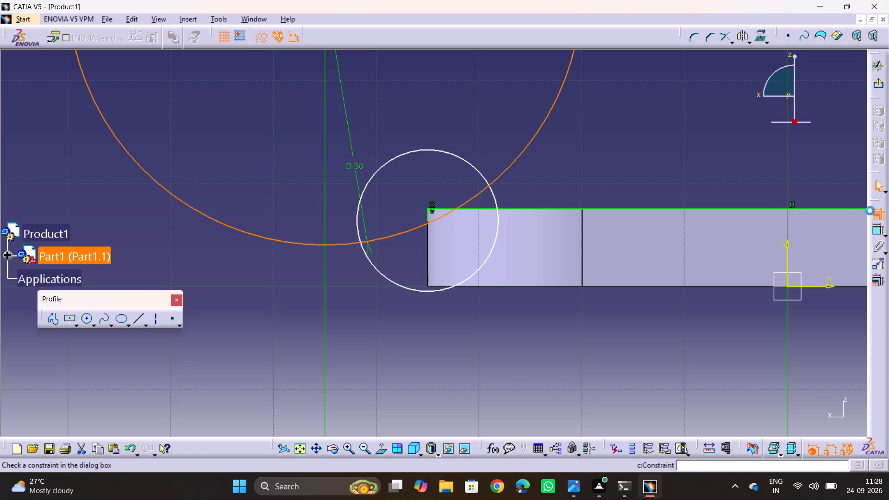
click(232, 129)
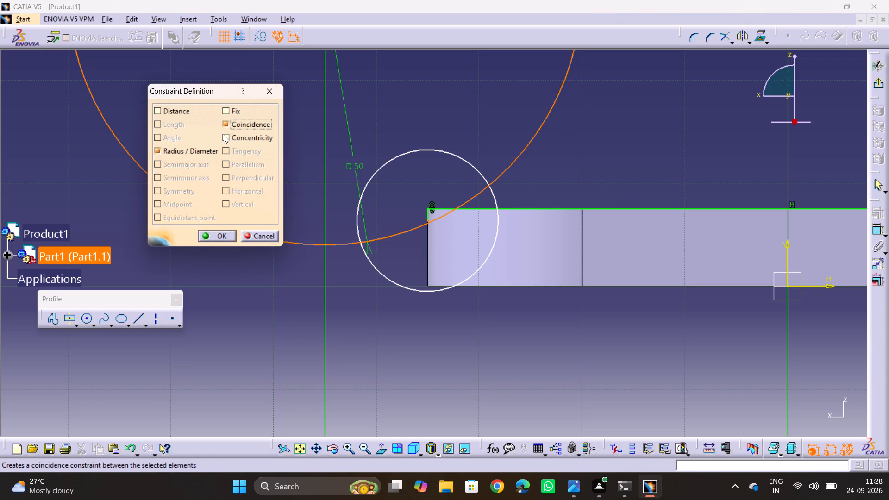
click(217, 231)
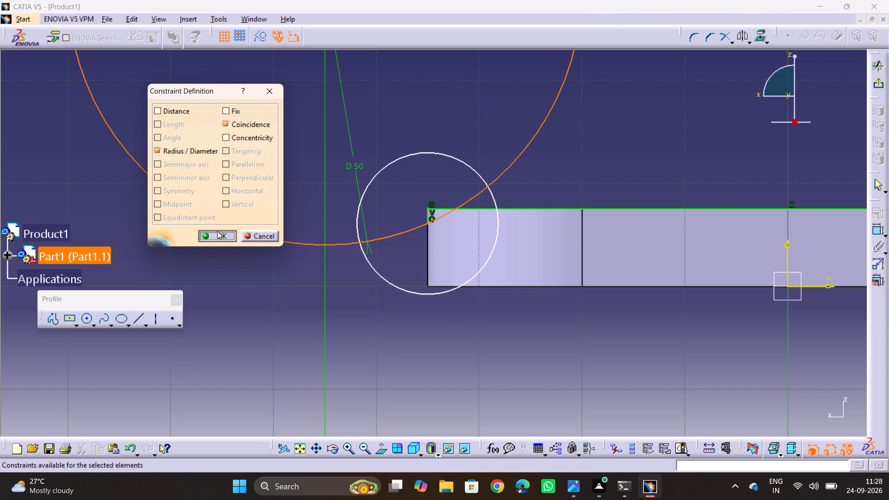
Dimension the small circle, check the reference drawing, switch the dimension from diameter to radius, and set it to 10.13 mm.
click(875, 231)
click(434, 151)
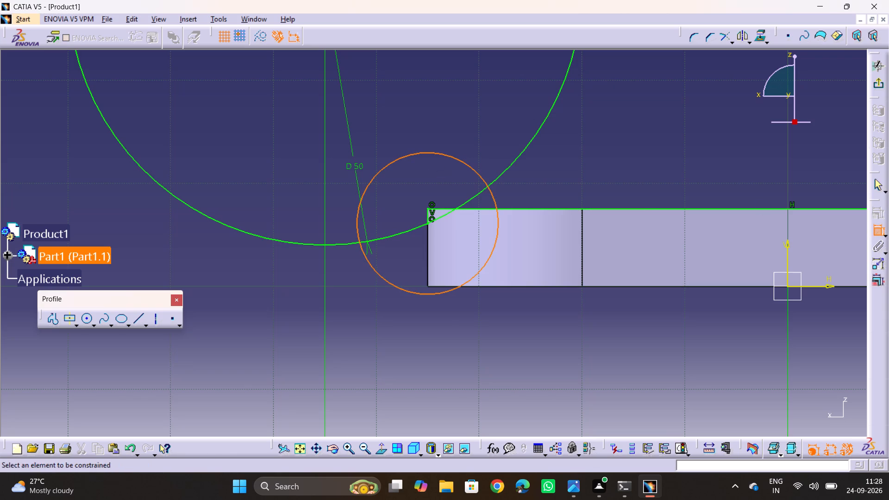
click(657, 170)
key(alt+Tab)
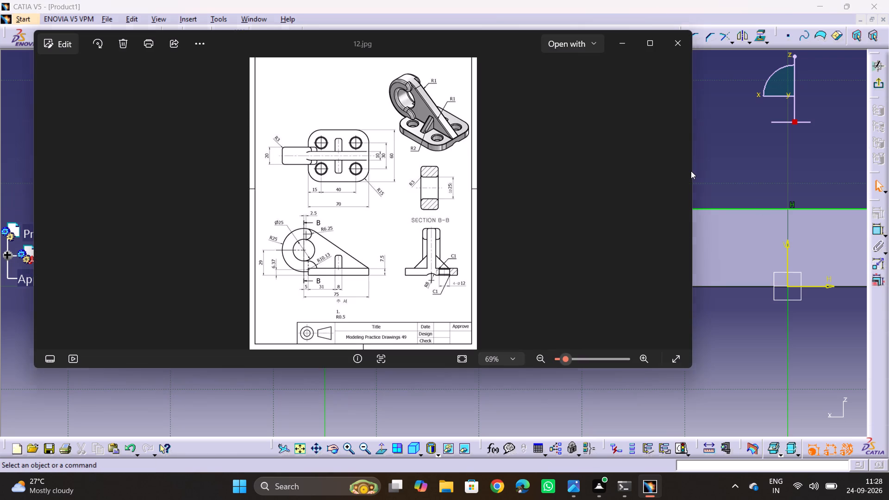
key(alt+Tab)
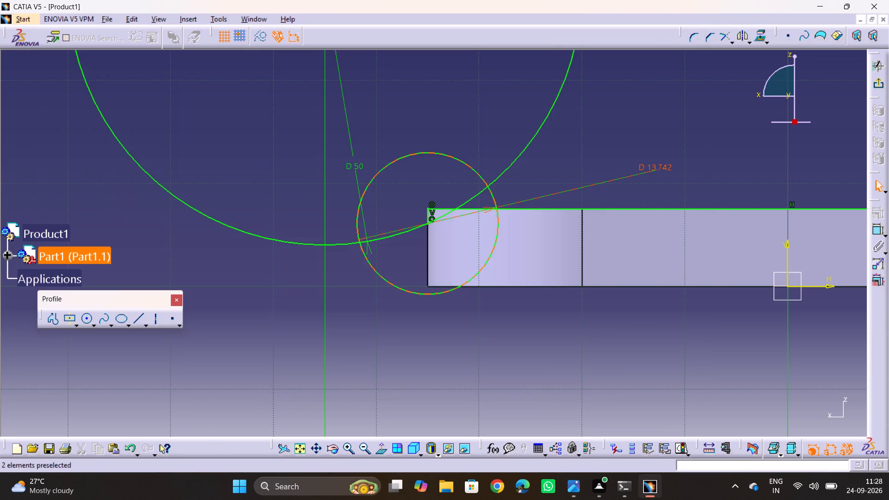
double_click(665, 166)
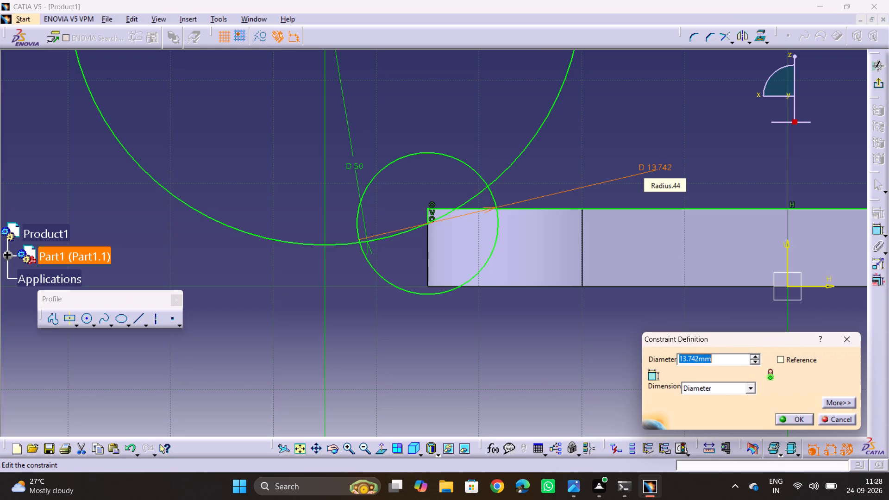
key(alt+Tab)
key(alt+Tab)
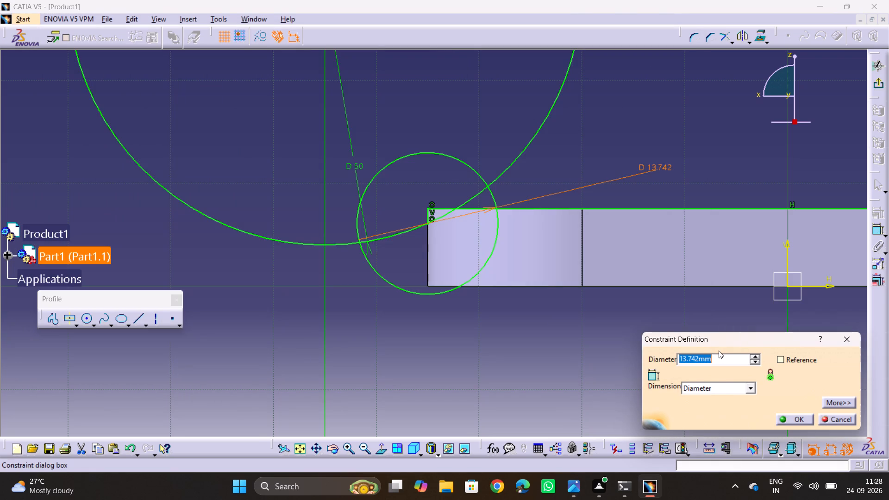
click(721, 391)
click(703, 400)
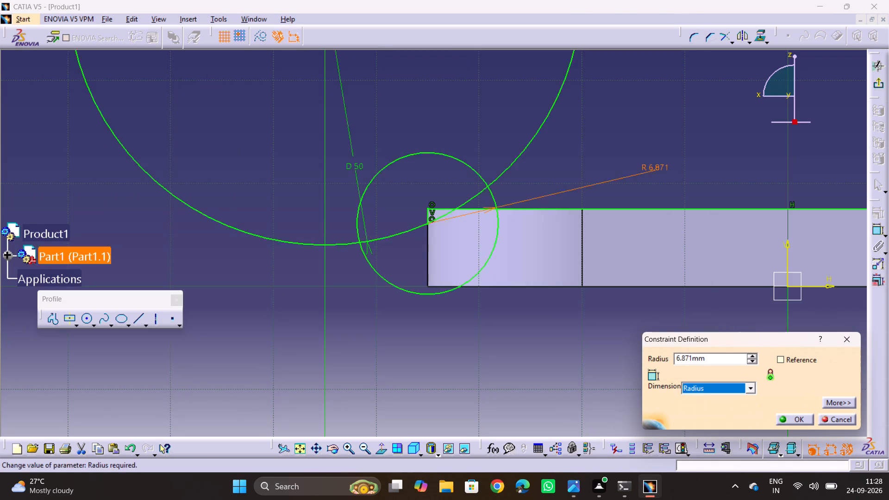
double_click(707, 362)
text(10.13)
key(Return)
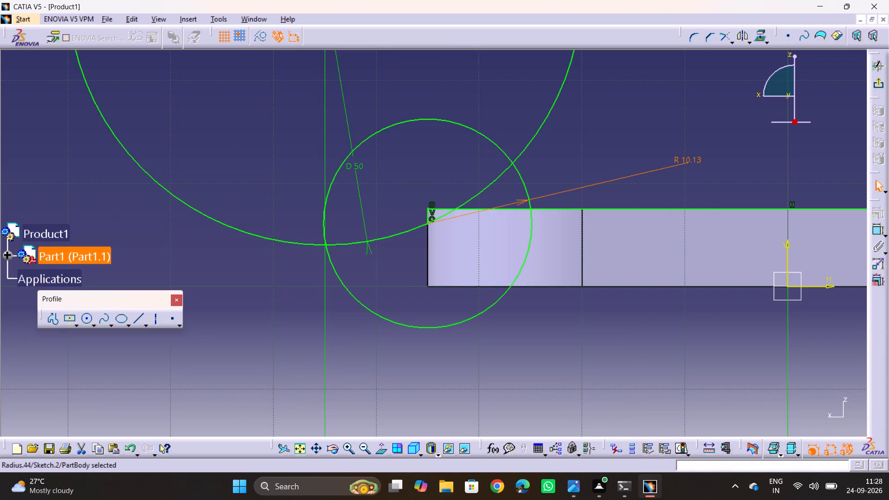
click(596, 125)
Check the reference drawing and sketch a circle of about 8.4 mm radius concentric with the 50 mm circle.
key(alt+Tab)
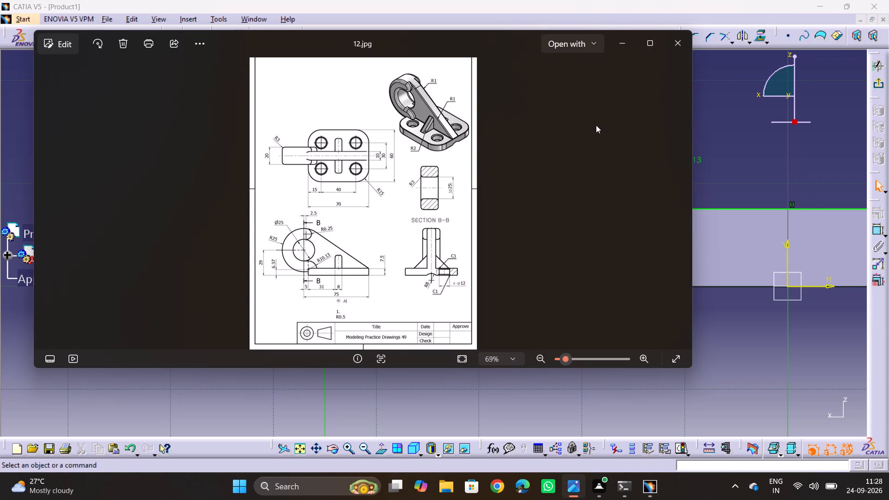
key(alt+Tab)
middle_drag(600, 115, 615, 117)
ctrl+middle_drag(595, 117, 601, 167)
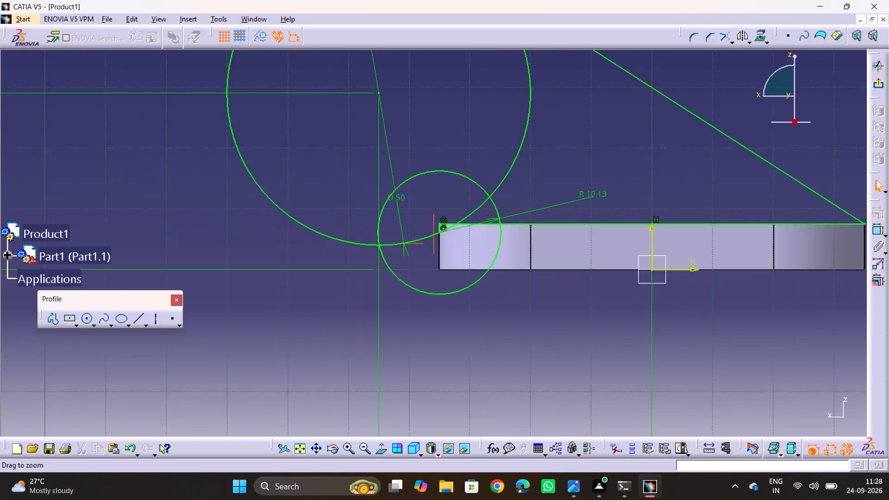
ctrl+middle_drag(601, 167, 602, 182)
middle_drag(517, 110, 537, 166)
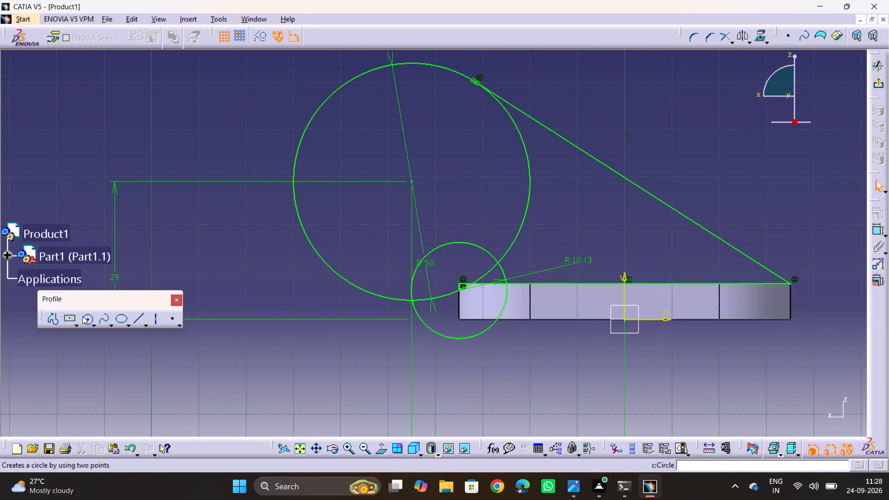
click(82, 316)
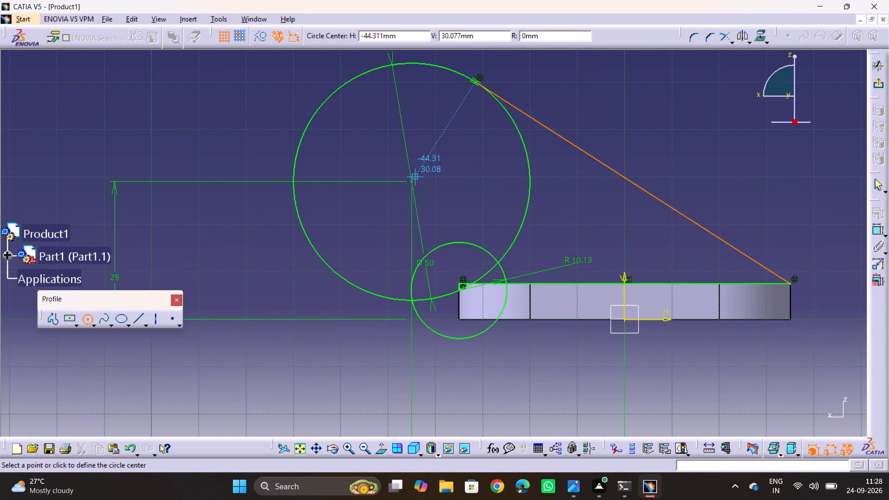
click(413, 183)
click(442, 208)
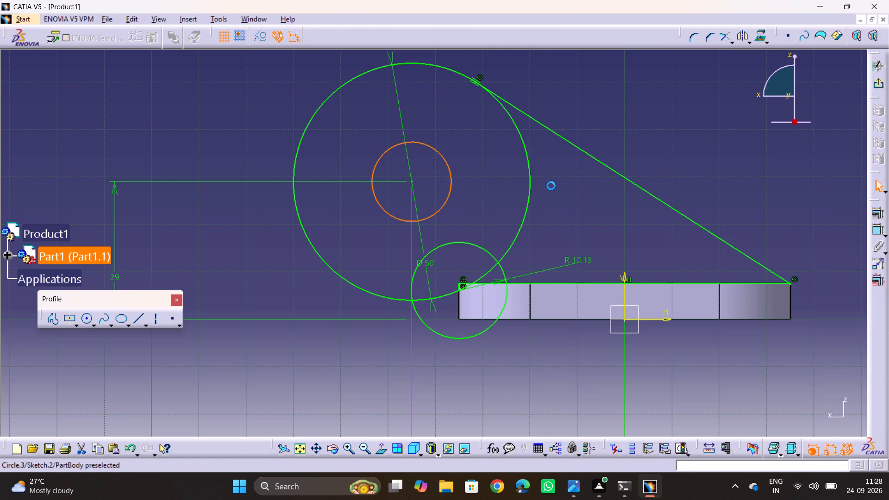
Dimension the inner concentric circle's radius and set it to 12.5 mm, checking it against the reference drawing.
key(alt+Tab)
key(alt+Tab)
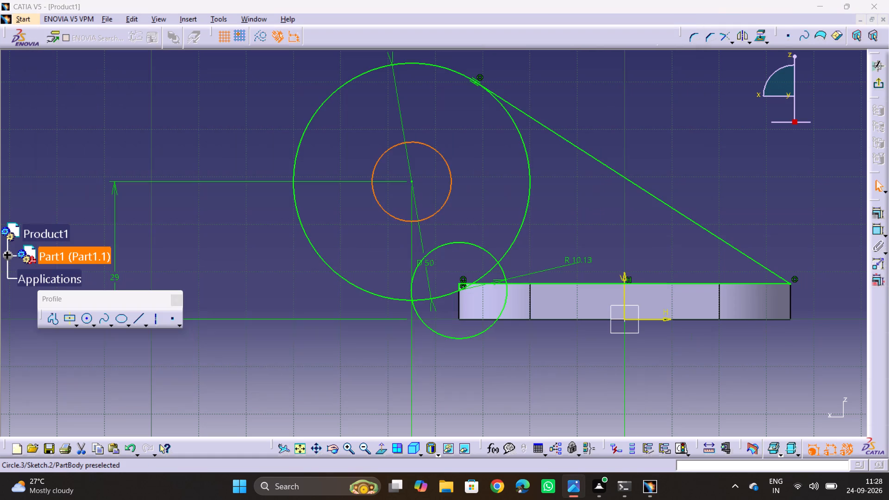
click(876, 232)
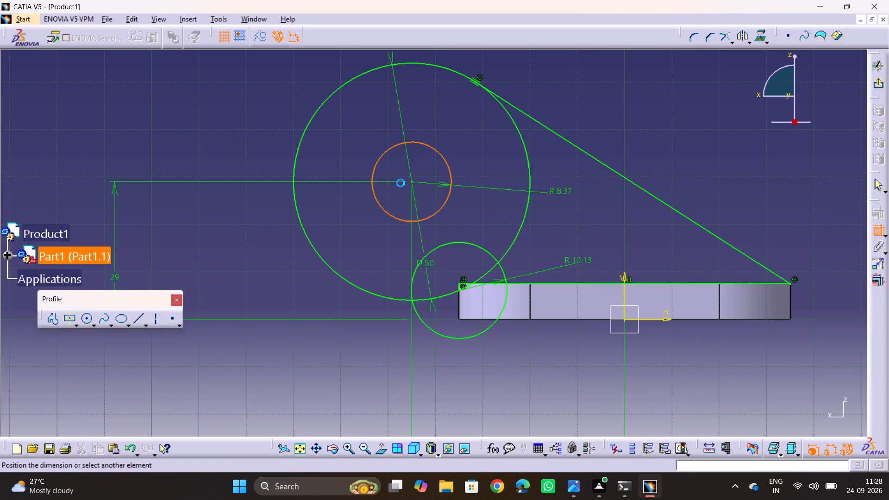
click(422, 164)
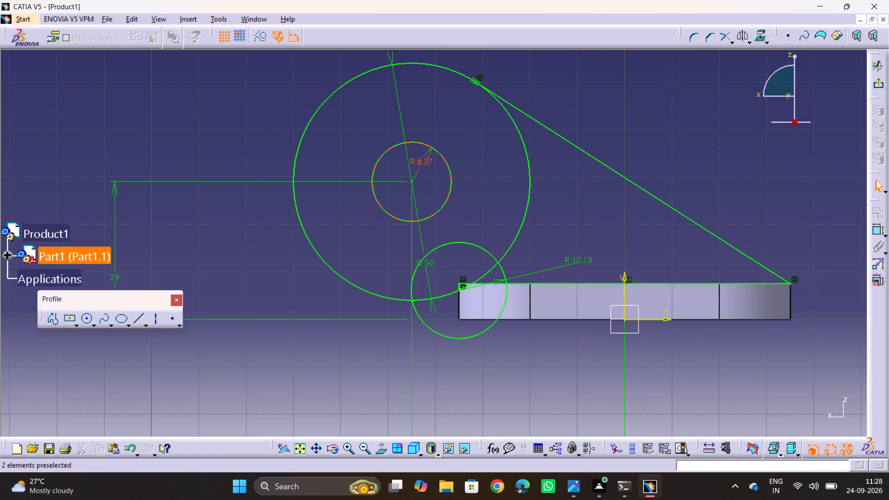
double_click(425, 163)
text(12.5)
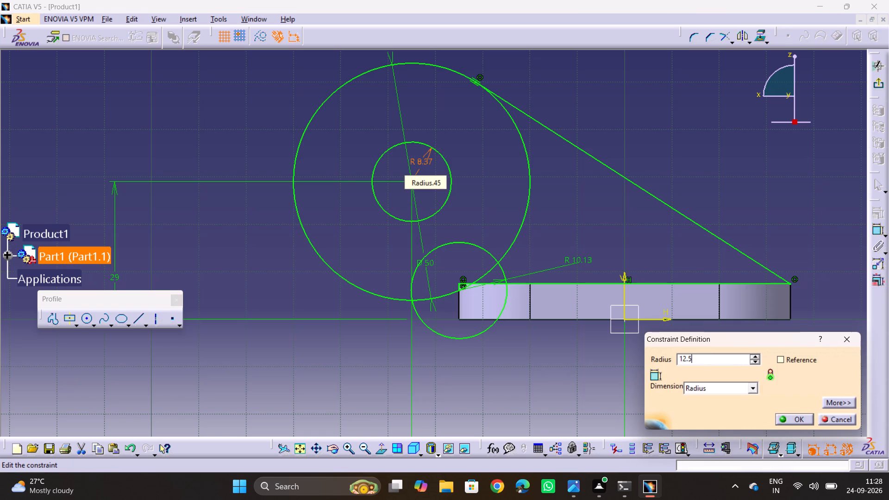
key(Return)
key(alt+Tab)
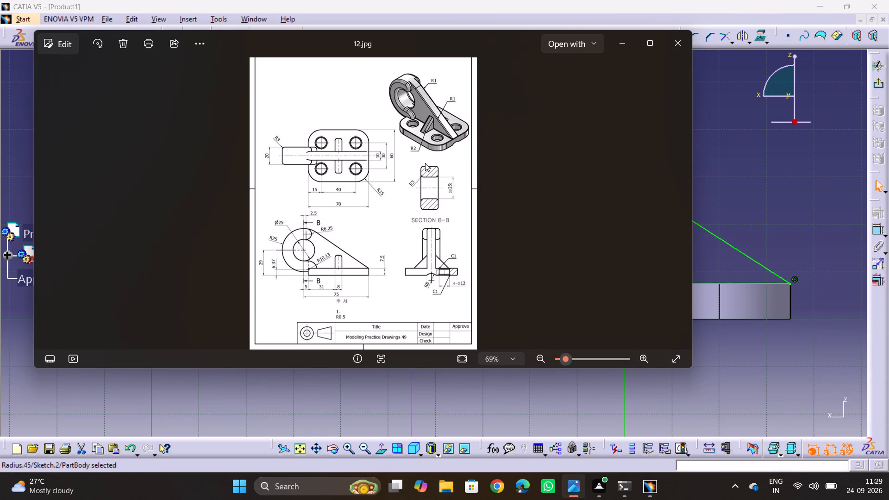
key(alt+Tab)
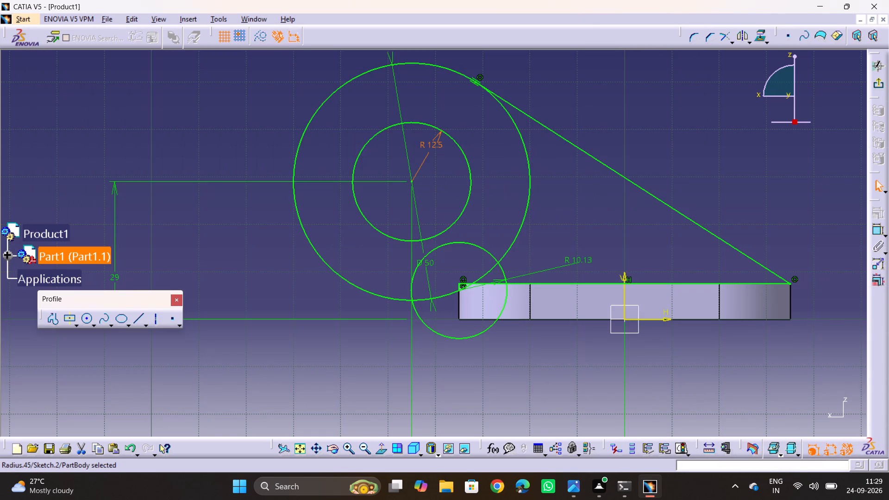
click(216, 133)
Reposition the 50 mm circle's diameter dimension text, placing it near the circle's lower edge.
middle_drag(233, 125, 274, 181)
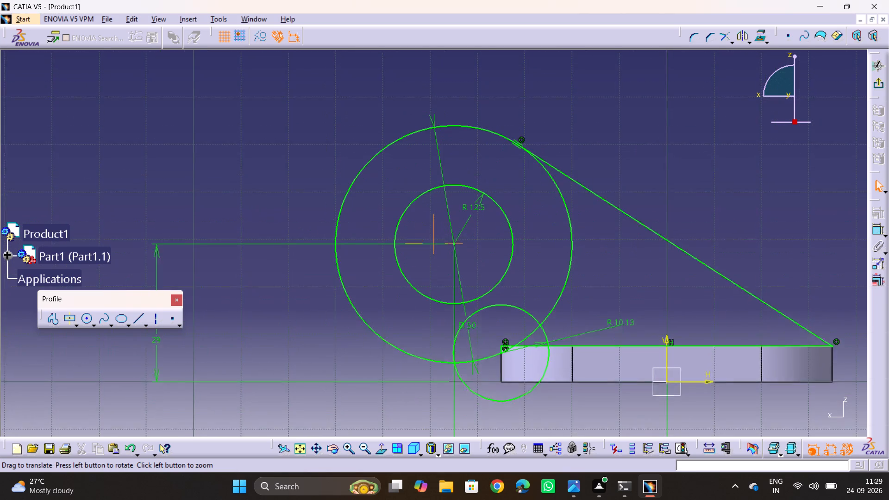
middle_drag(274, 181, 273, 161)
drag(472, 299, 304, 175)
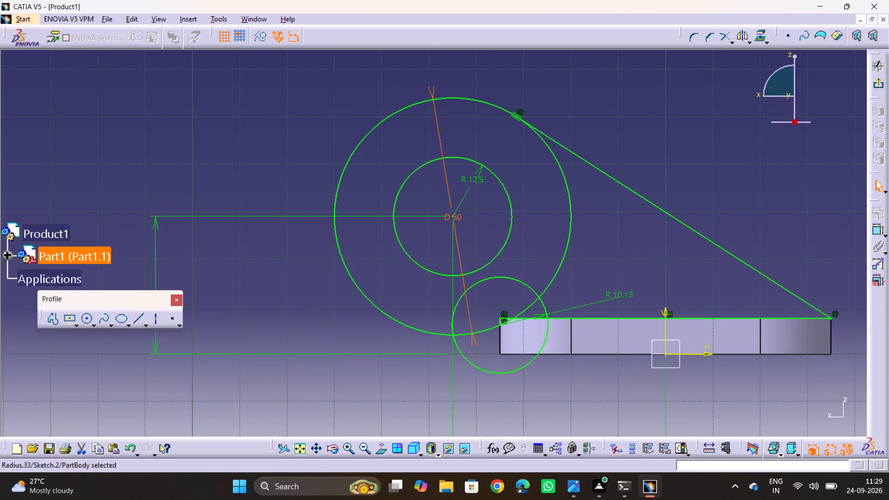
drag(304, 175, 283, 131)
drag(461, 216, 487, 319)
click(712, 183)
Draw a bi-tangent line between the bottom of the R12.5 circle and the top of the R10.13 circle.
key(alt+Tab)
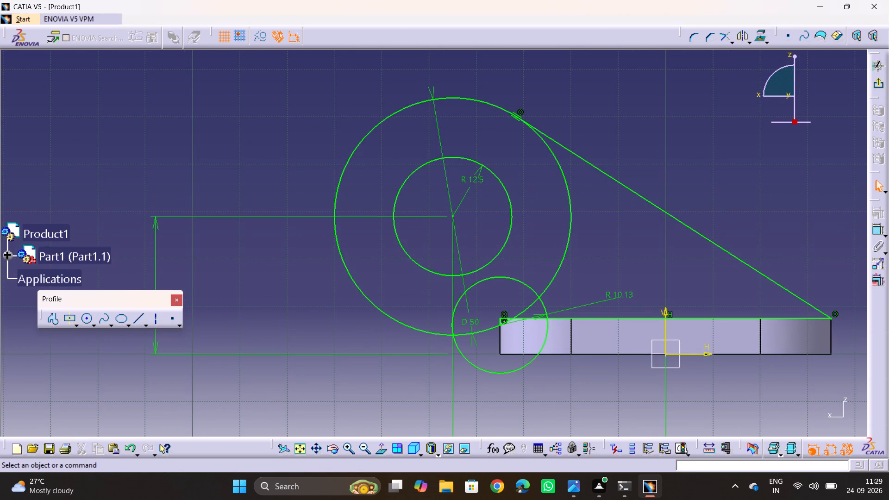
key(alt+Tab)
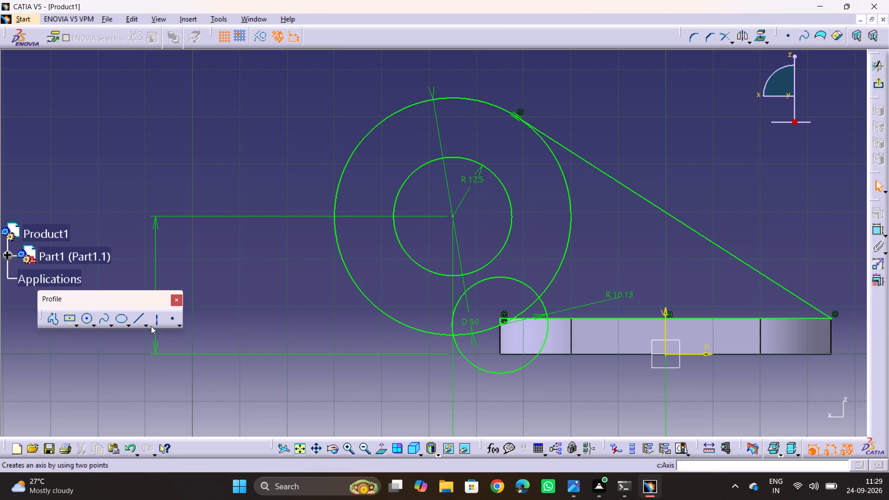
click(146, 325)
click(192, 337)
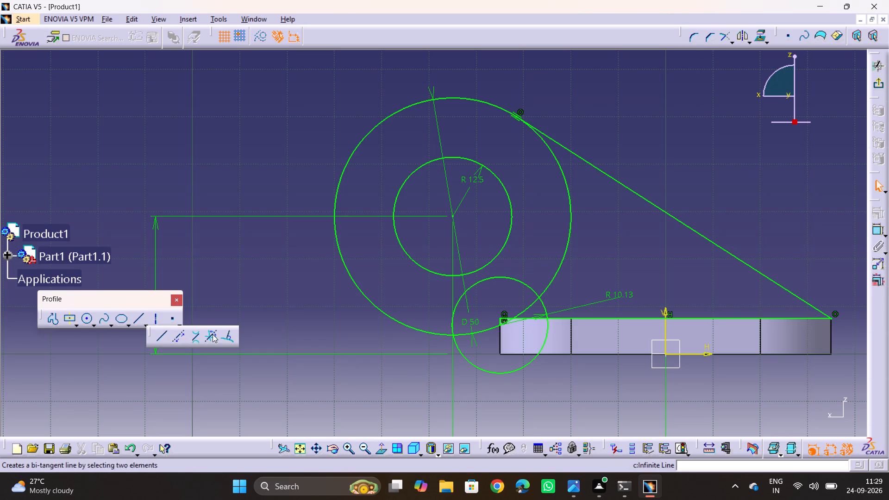
click(454, 277)
click(496, 275)
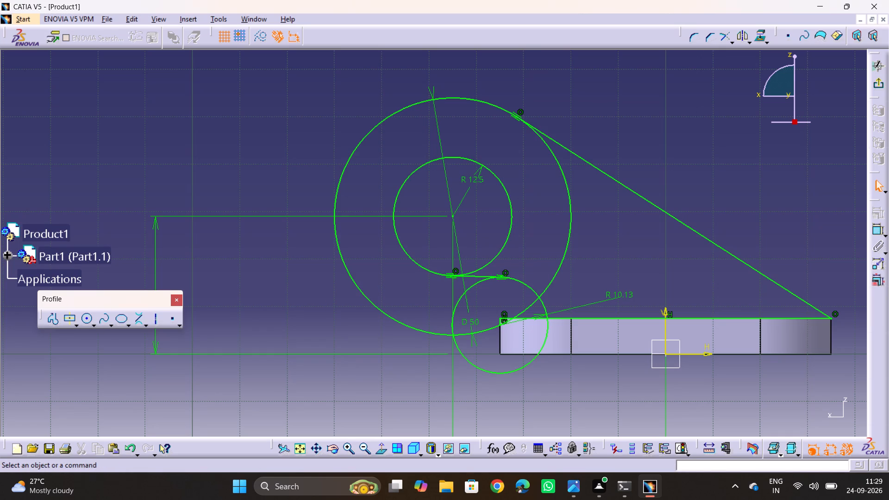
Check the reference drawing and dimension the horizontal distance between the concentric circles' centre and the plate's near vertical edge.
key(alt+Tab)
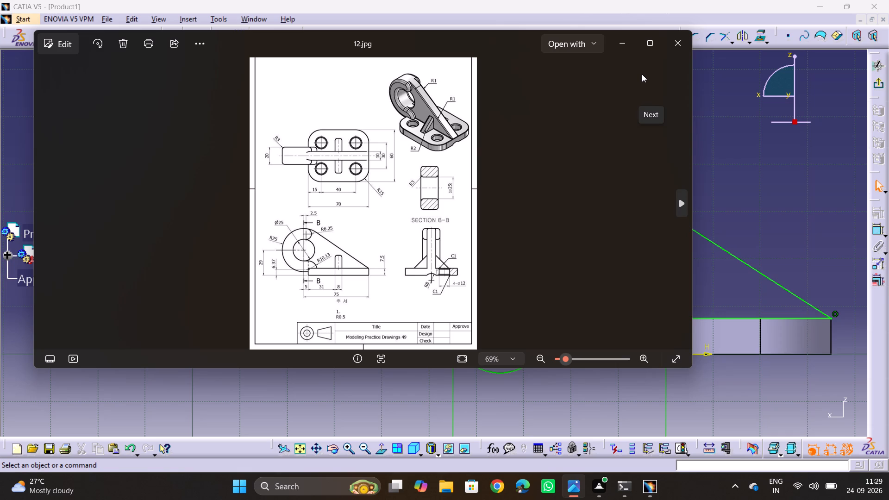
key(alt+Tab)
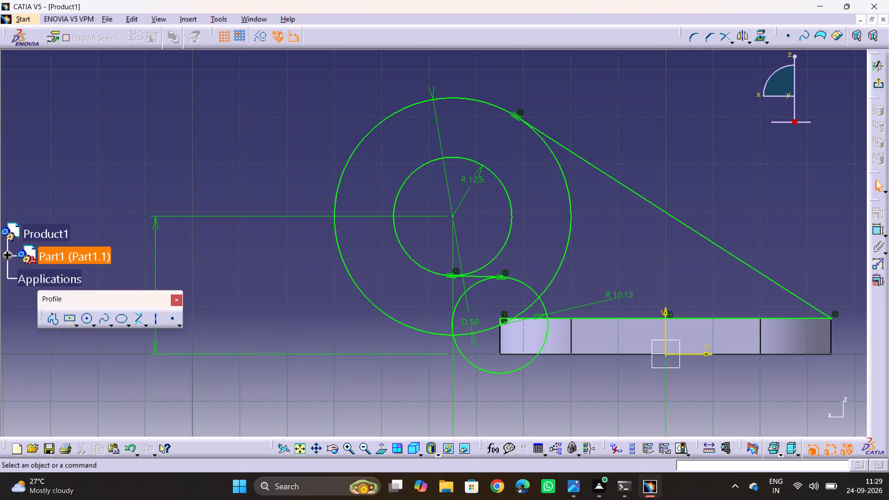
key(Escape)
key(Escape)
middle_drag(597, 278, 592, 240)
click(875, 231)
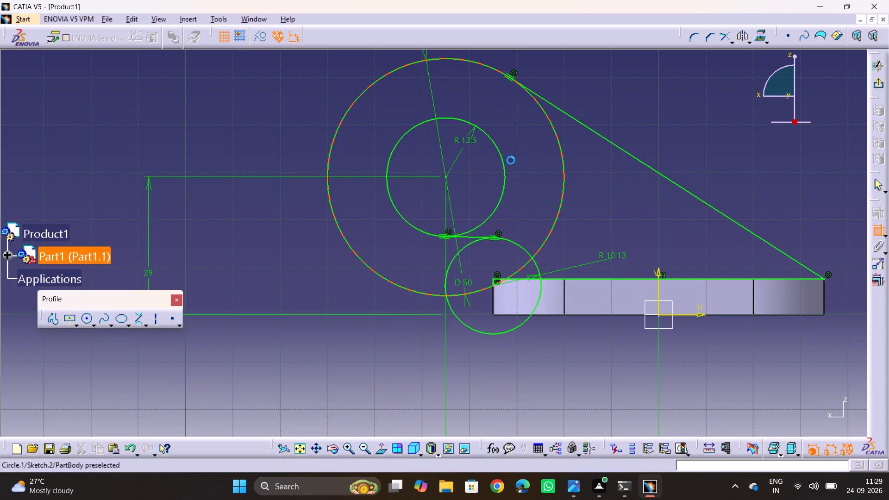
click(449, 177)
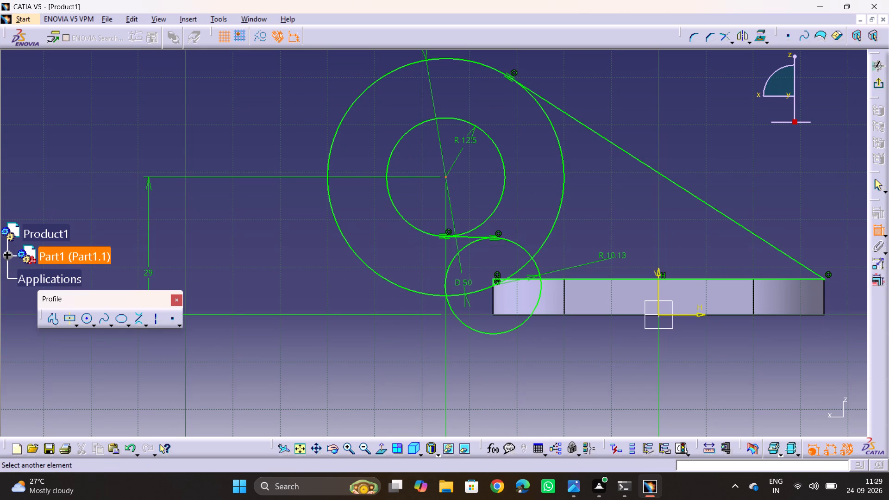
click(491, 307)
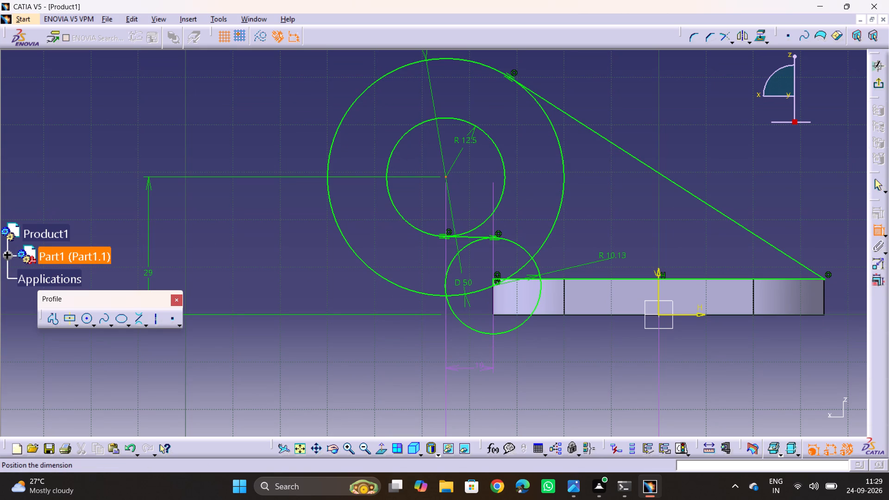
click(478, 369)
click(531, 387)
key(Escape)
key(Escape)
Delete the 45 mm horizontal dimension between the concentric circles' centre and the sketch's vertical axis.
ctrl+middle_drag(559, 344, 563, 378)
middle_drag(564, 364, 557, 240)
click(493, 274)
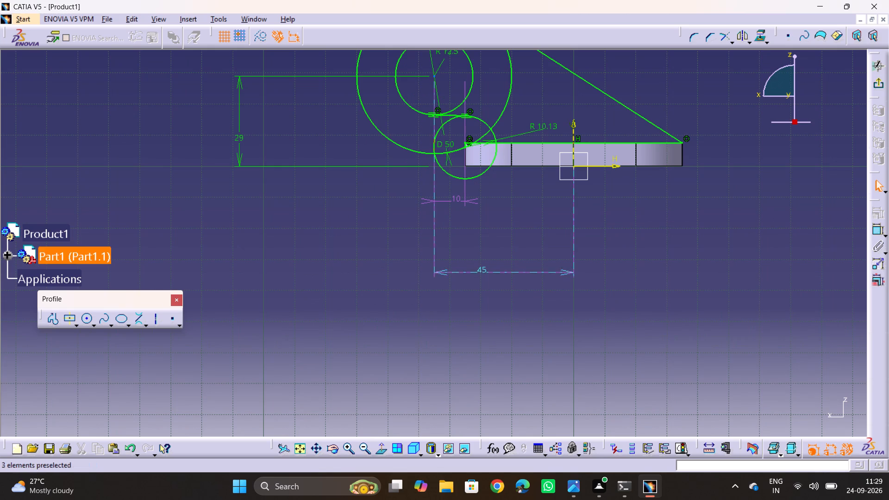
key(Escape)
click(482, 271)
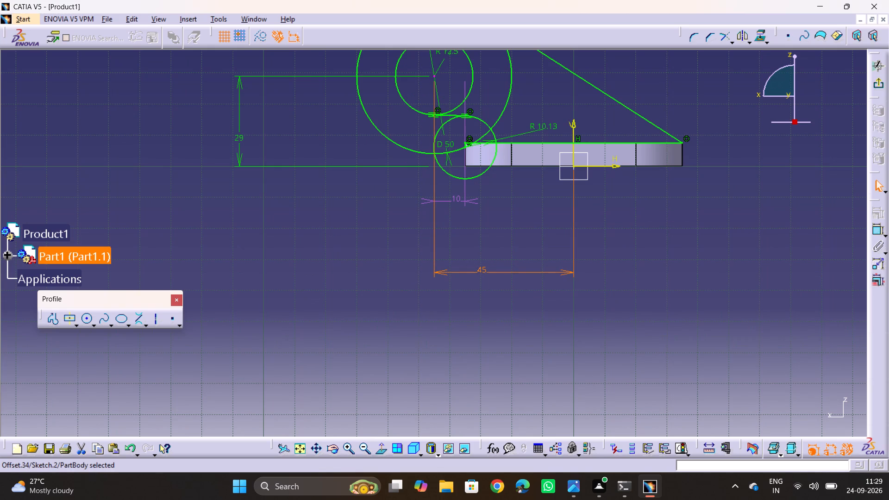
key(Delete)
click(575, 292)
Check the reference drawing and set the horizontal offset between the circles' centre and the plate's edge to 5 mm.
key(alt+Tab)
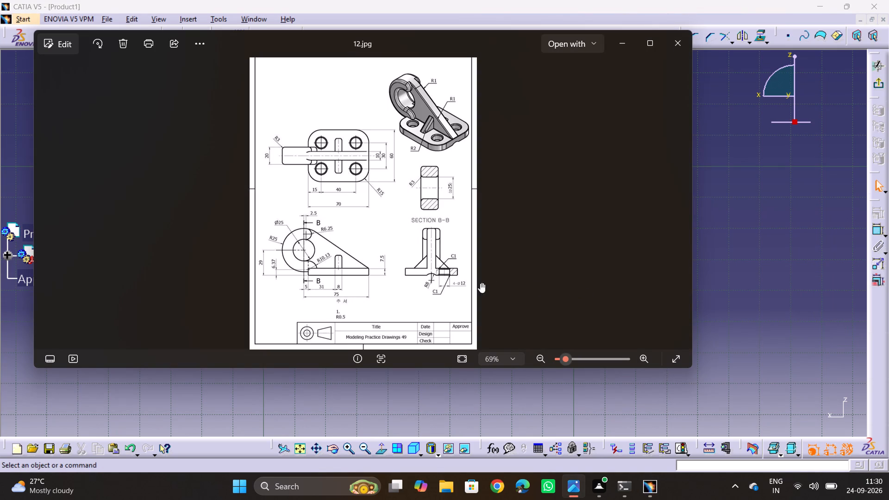
key(alt+Tab)
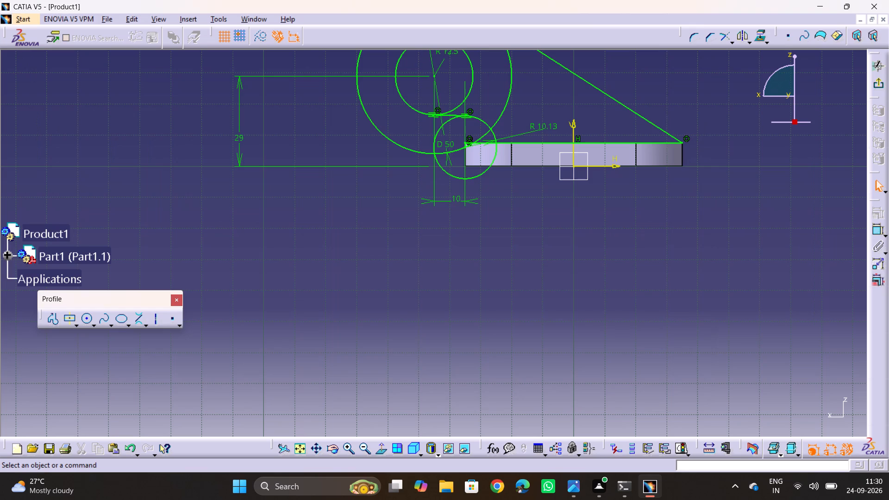
double_click(456, 200)
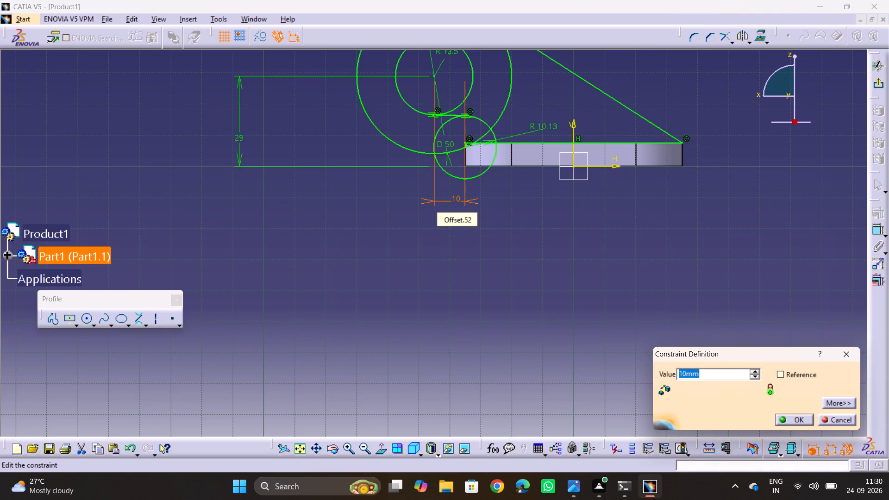
key(5)
key(Return)
click(586, 208)
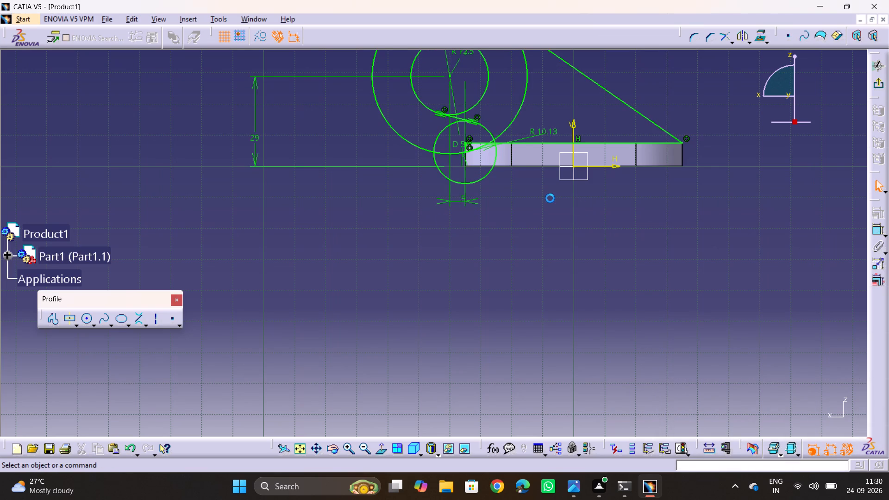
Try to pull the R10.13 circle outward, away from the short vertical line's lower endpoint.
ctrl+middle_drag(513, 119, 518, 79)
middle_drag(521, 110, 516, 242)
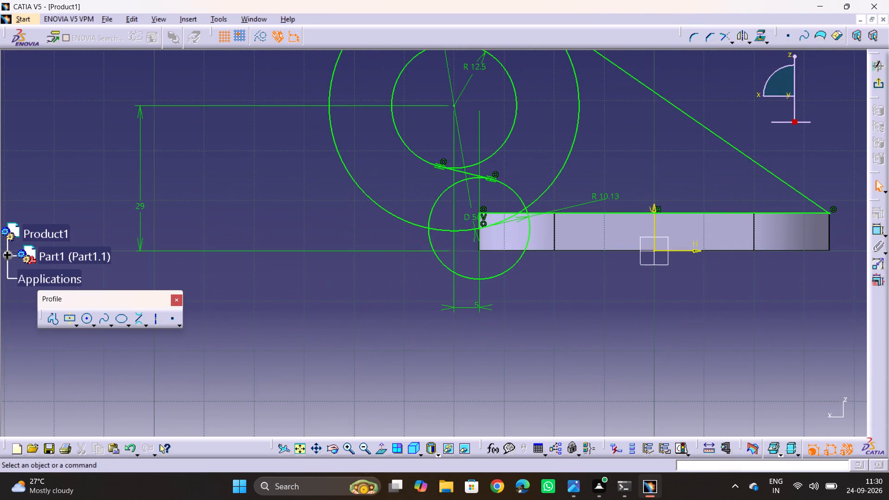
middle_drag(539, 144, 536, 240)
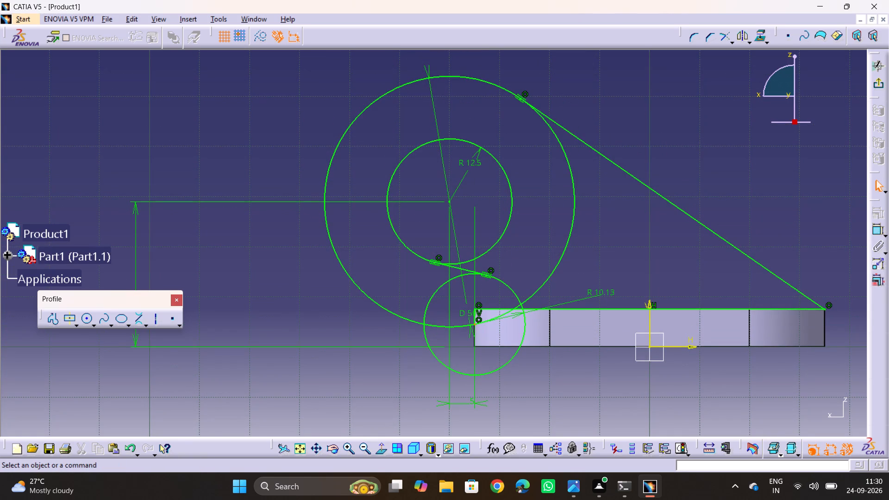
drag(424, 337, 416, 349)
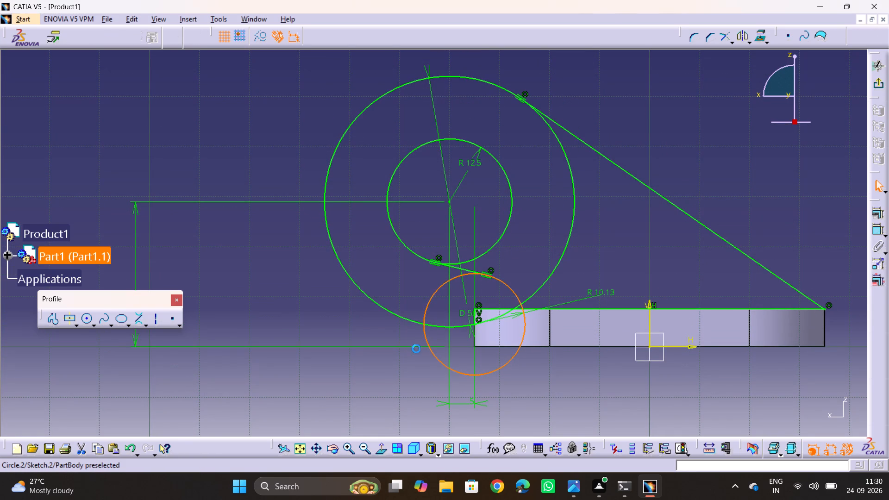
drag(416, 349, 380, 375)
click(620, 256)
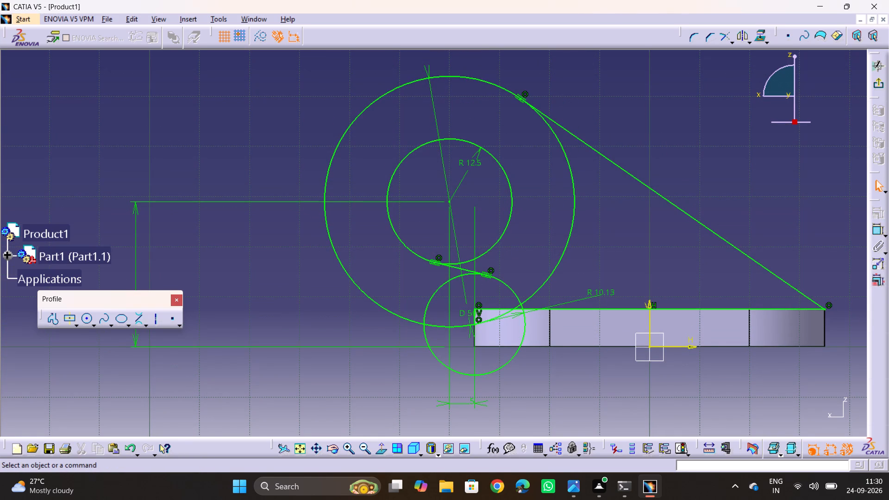
Check the reference drawing, try to move the R10.13 circle, and inspect its circle definition.
key(alt+Tab)
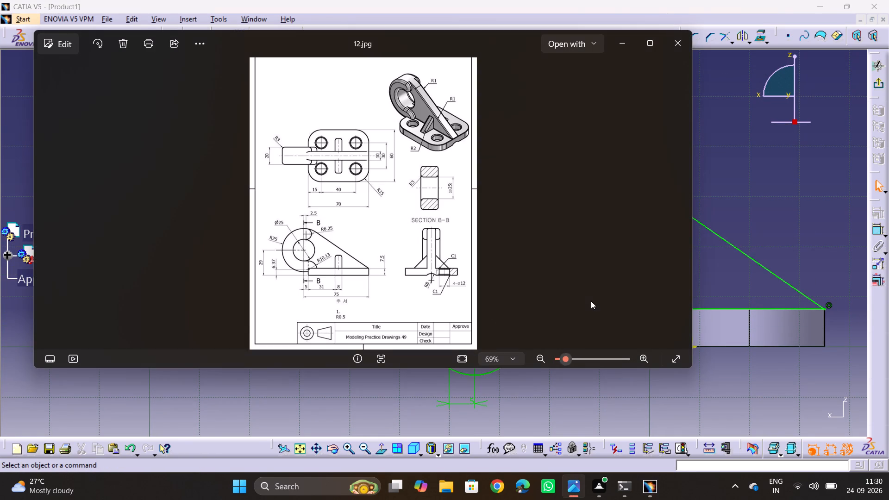
key(alt+Tab)
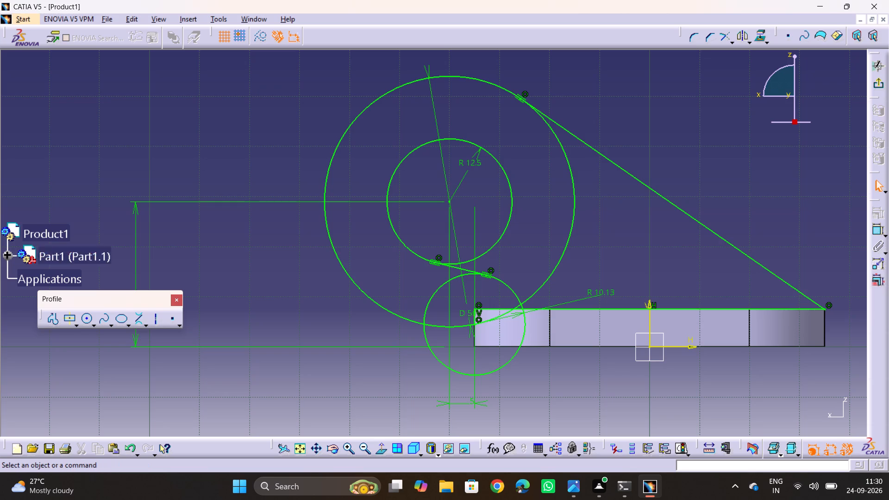
click(288, 356)
click(510, 361)
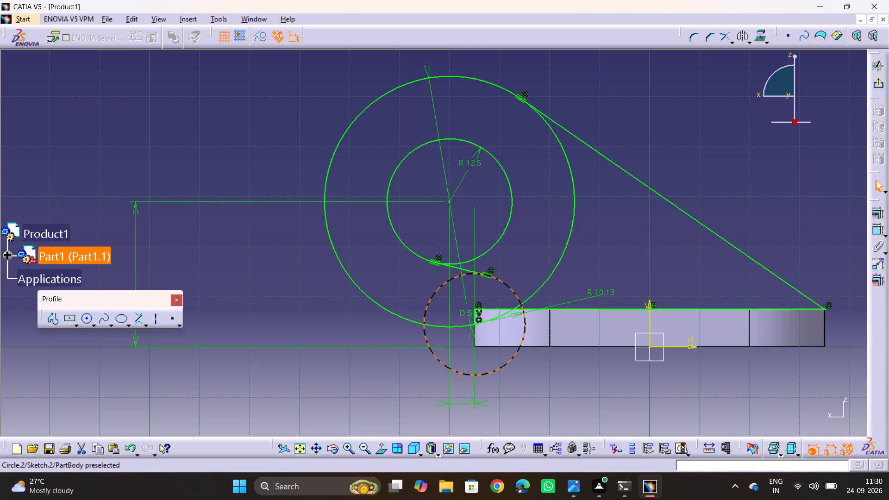
drag(424, 323, 453, 384)
double_click(506, 362)
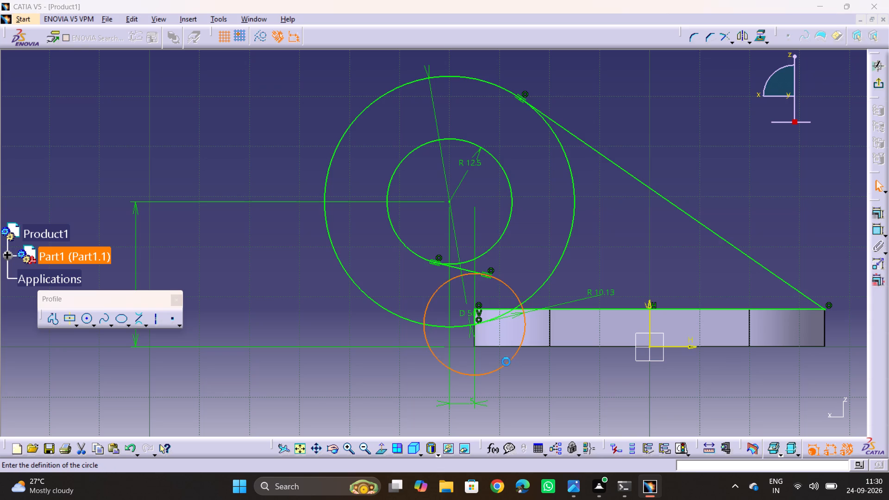
click(550, 336)
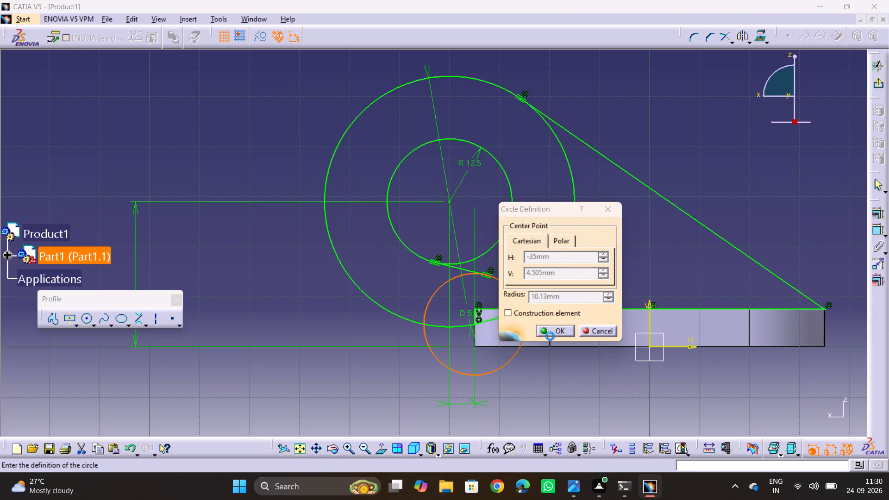
click(521, 380)
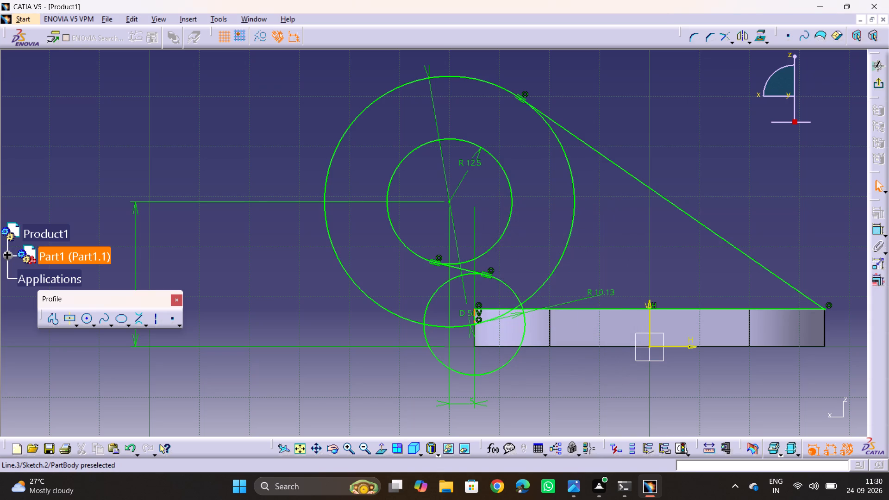
Quick-trim the unwanted portions of the R10.13 circle and the 50 mm outer circle around the sloped line and the plate's near edge.
click(731, 43)
double_click(744, 89)
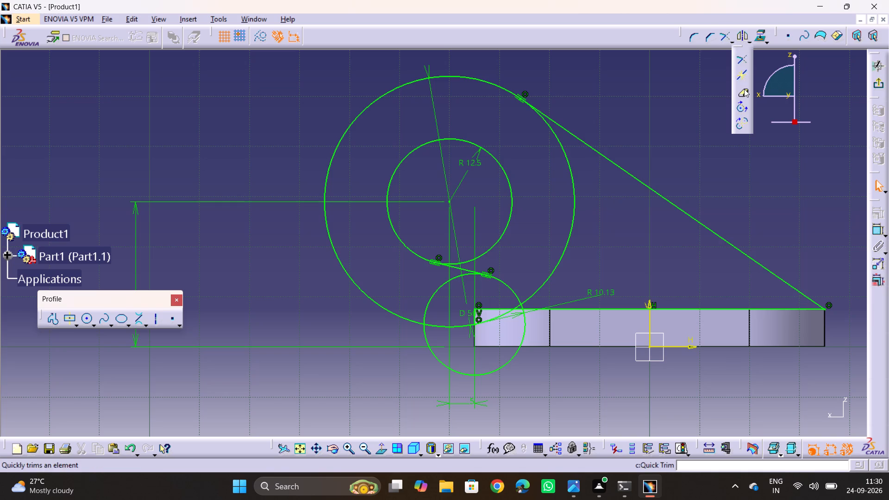
click(438, 285)
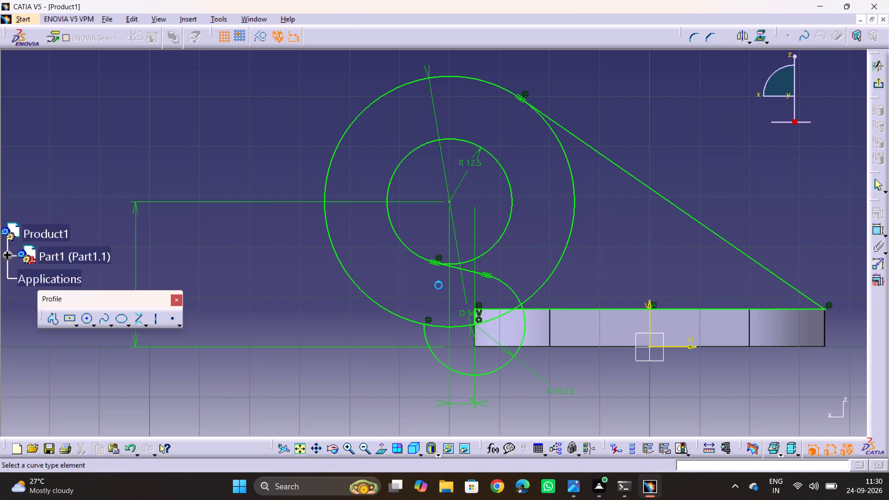
click(534, 294)
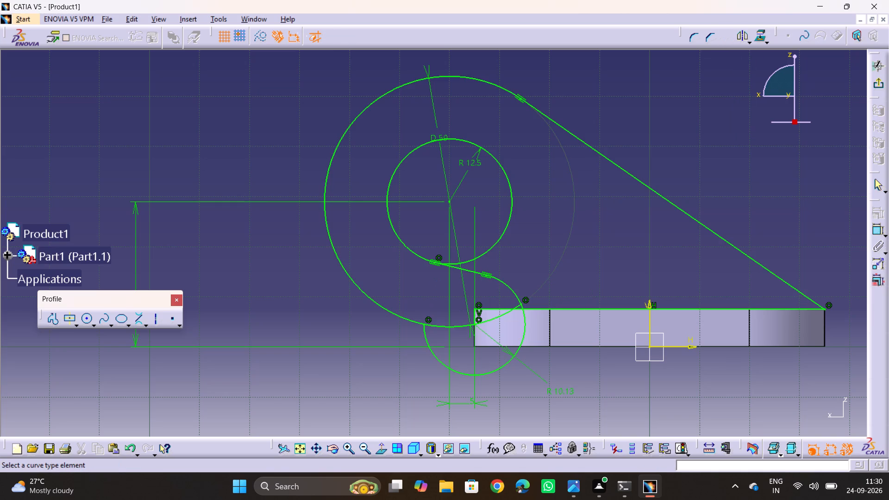
click(428, 342)
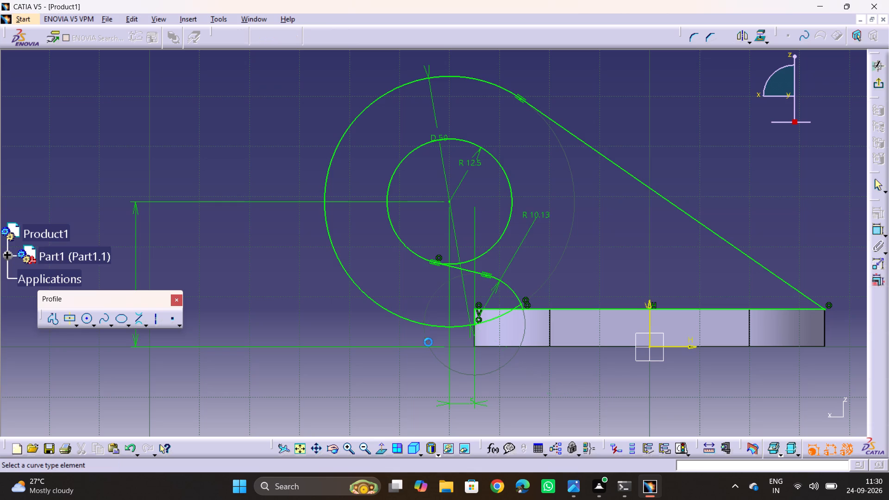
double_click(481, 325)
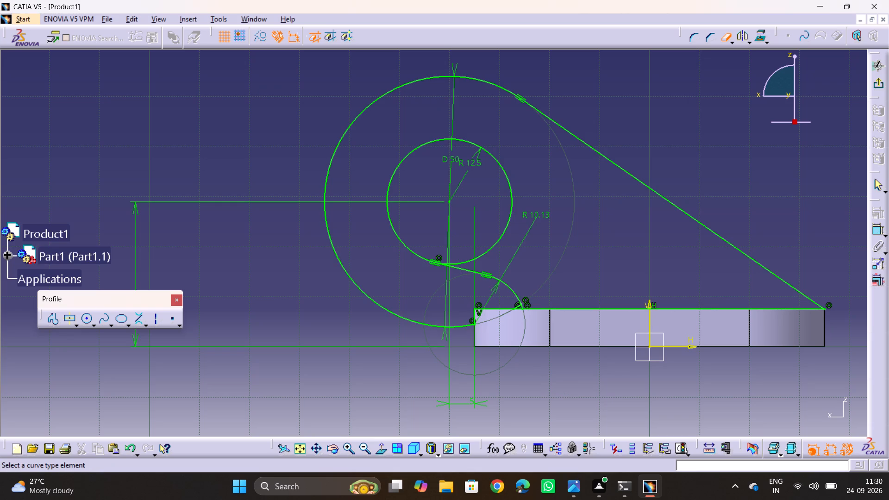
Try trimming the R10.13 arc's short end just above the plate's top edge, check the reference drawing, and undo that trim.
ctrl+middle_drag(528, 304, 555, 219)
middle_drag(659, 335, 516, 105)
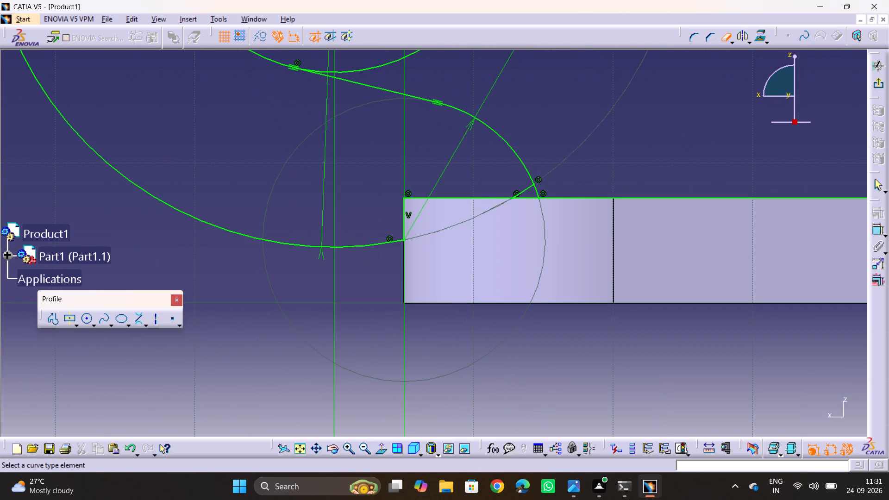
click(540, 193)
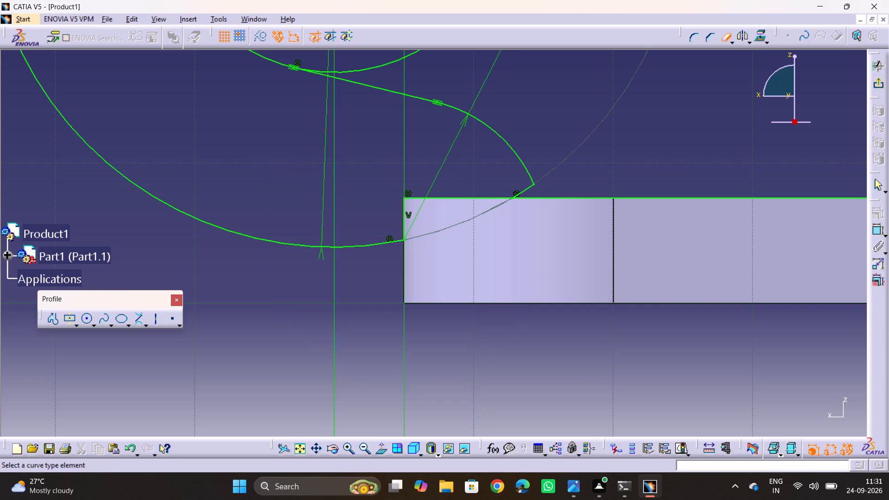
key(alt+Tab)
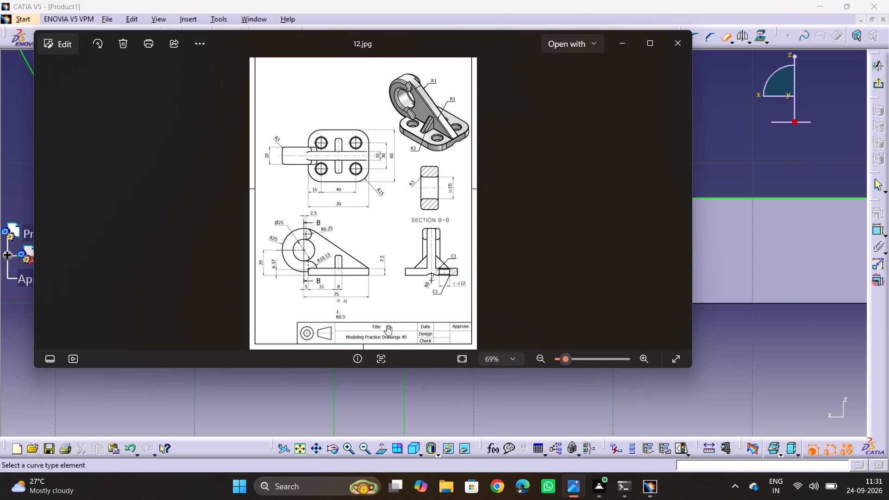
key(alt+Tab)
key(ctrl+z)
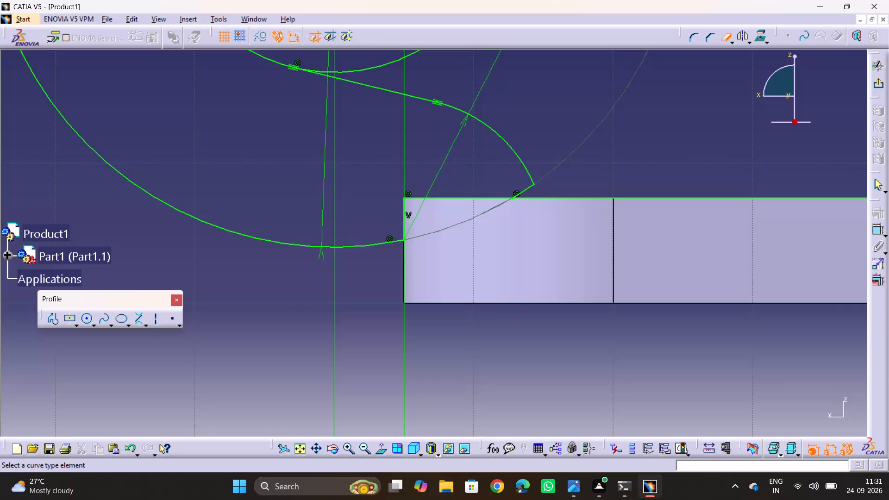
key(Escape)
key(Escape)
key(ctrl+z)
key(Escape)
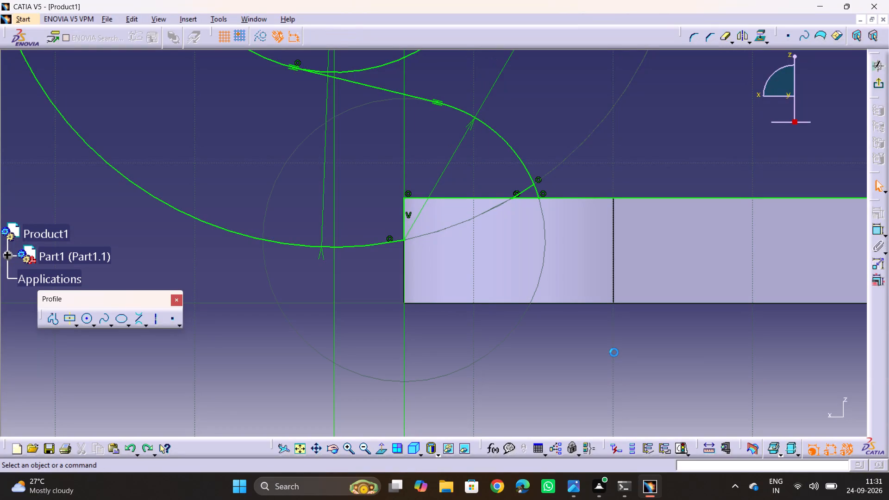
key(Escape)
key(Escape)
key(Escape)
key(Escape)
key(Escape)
Quick-trim the leftover piece of the 50 mm circle between the plate's top edge and the R10.13 arc.
click(726, 36)
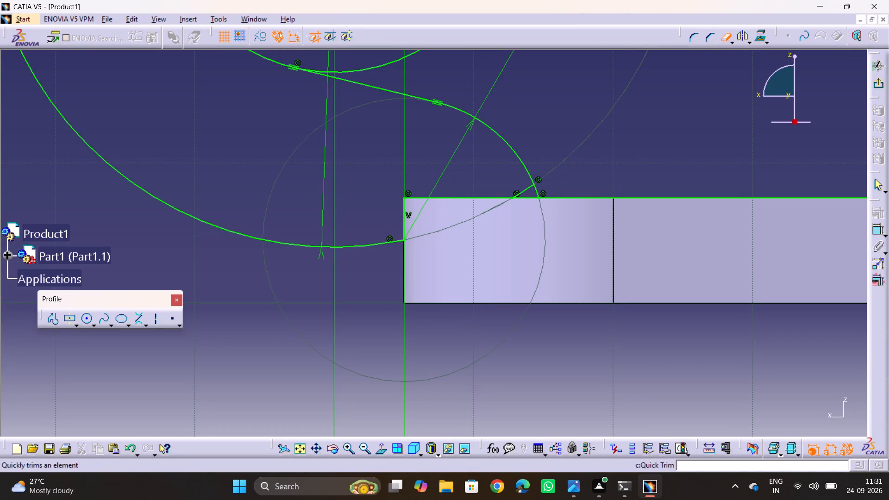
click(525, 190)
key(Escape)
key(Escape)
key(Escape)
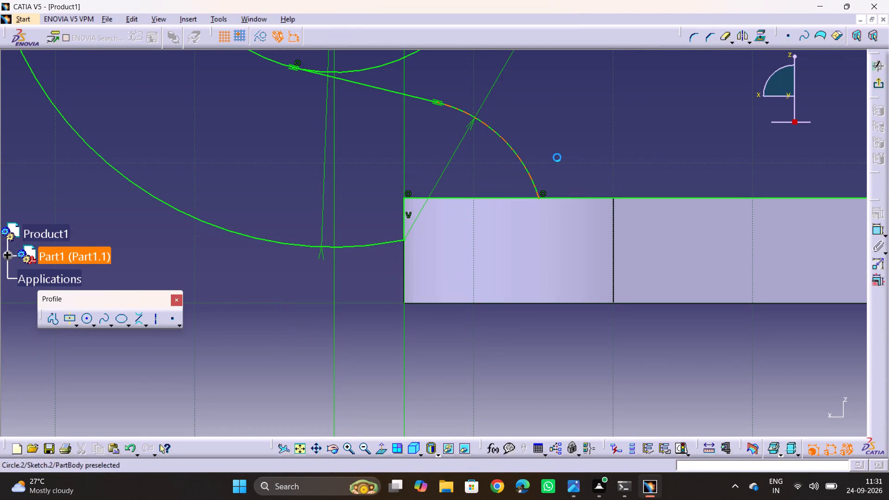
Check the reference drawing and sketch a vertical axis line from the concentric circles' centre up to the outer 50 mm arc.
ctrl+middle_drag(557, 156, 576, 250)
middle_drag(550, 212, 588, 337)
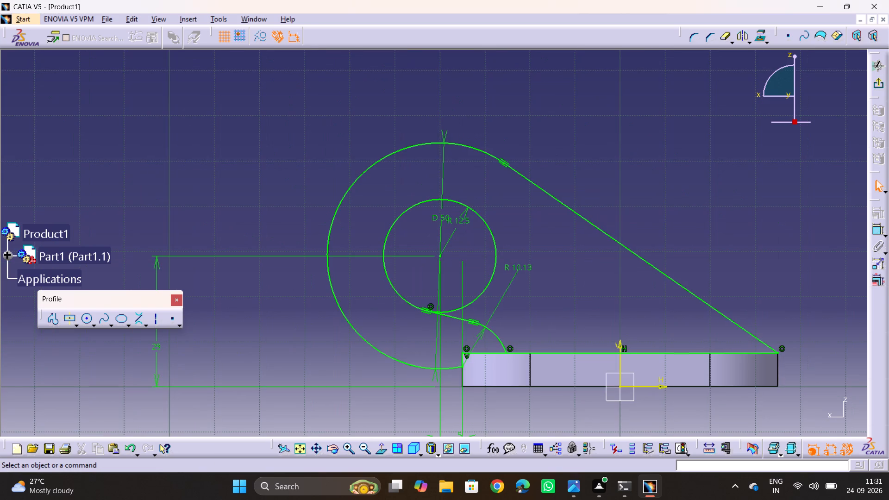
ctrl+middle_drag(482, 206, 492, 169)
middle_drag(510, 189, 522, 250)
middle_drag(520, 254, 514, 218)
key(alt+Tab)
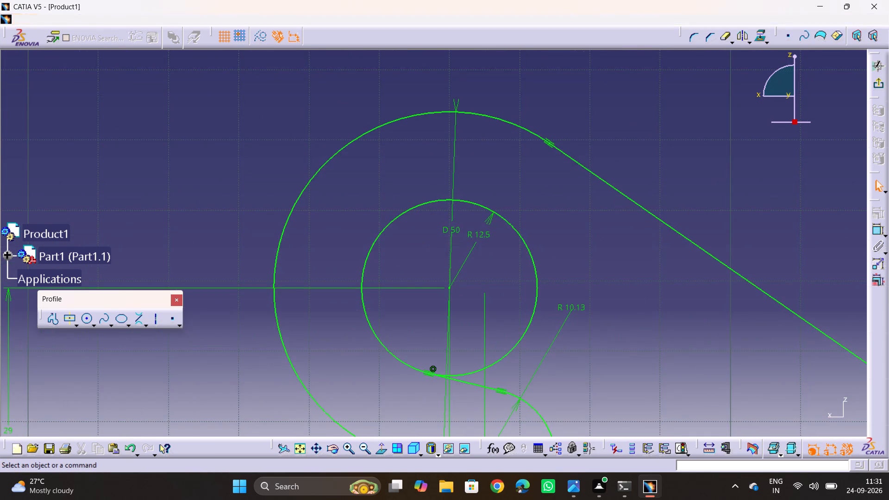
key(alt+Tab)
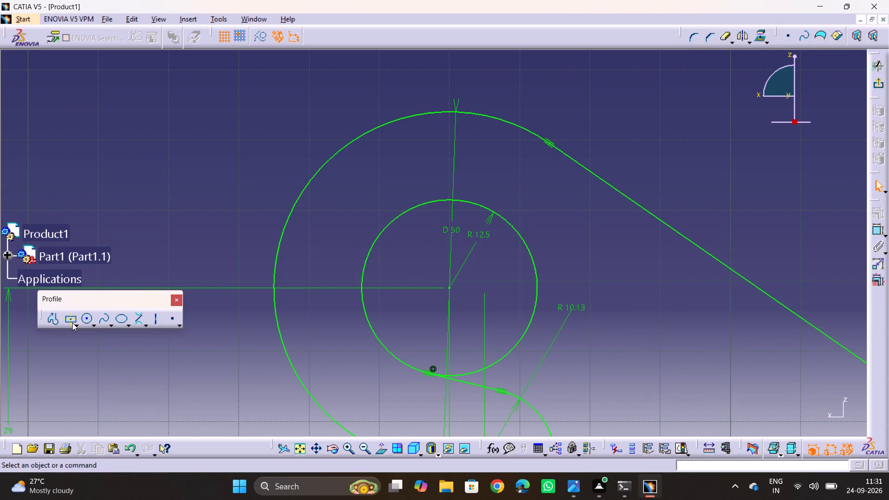
click(155, 323)
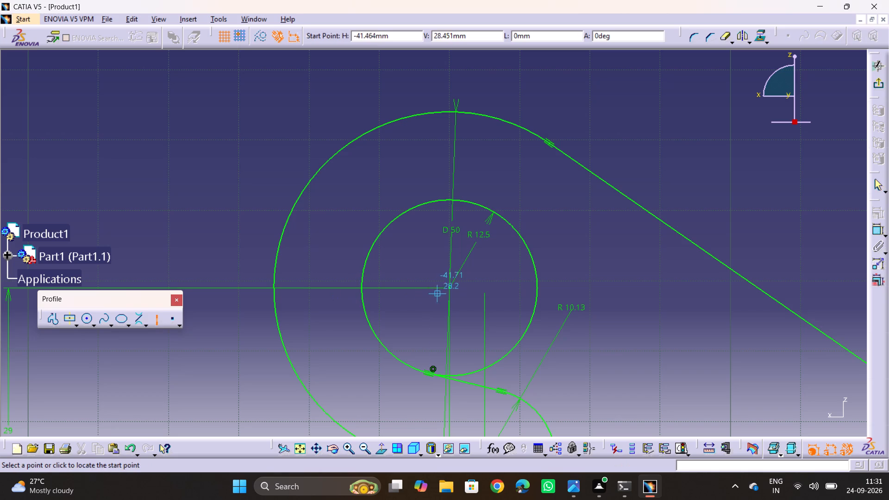
click(449, 288)
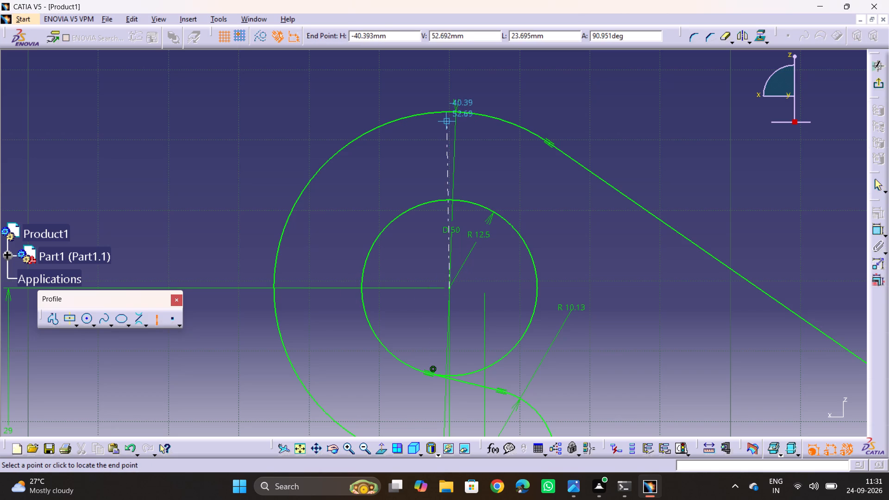
click(450, 112)
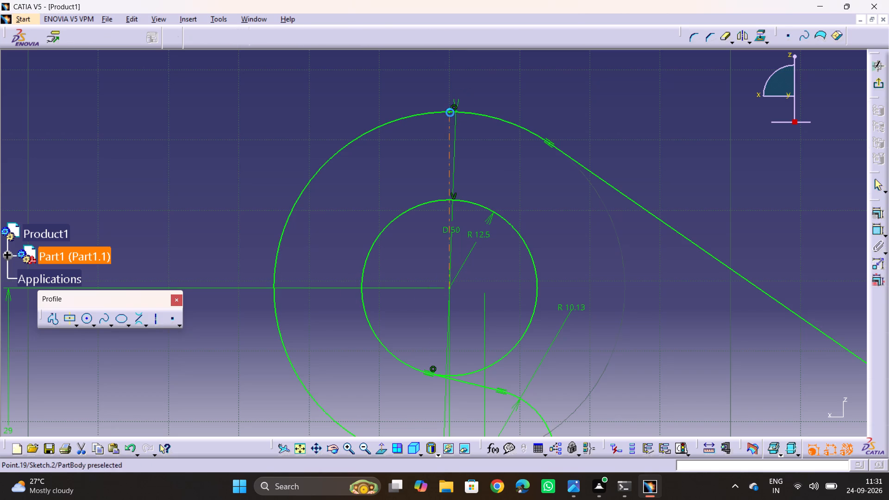
click(606, 133)
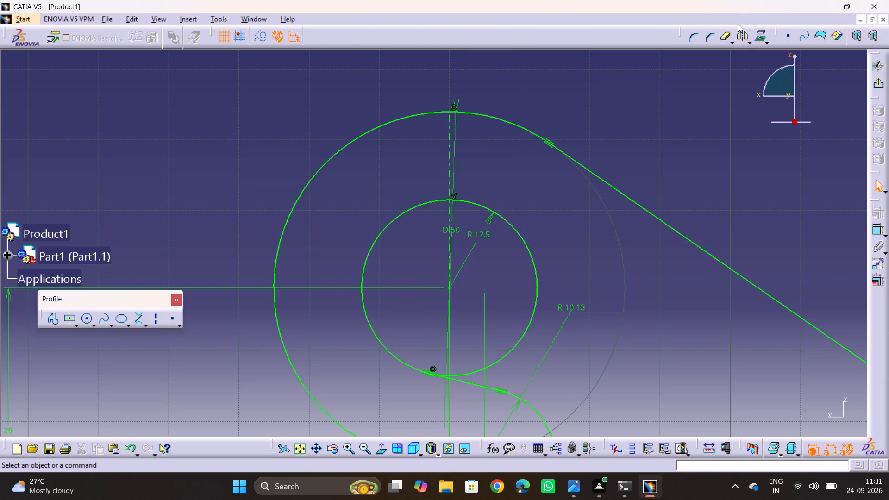
Offset the vertical axis line toward the sloped tangent line and set the offset distance to 2.5 mm.
click(748, 42)
click(758, 138)
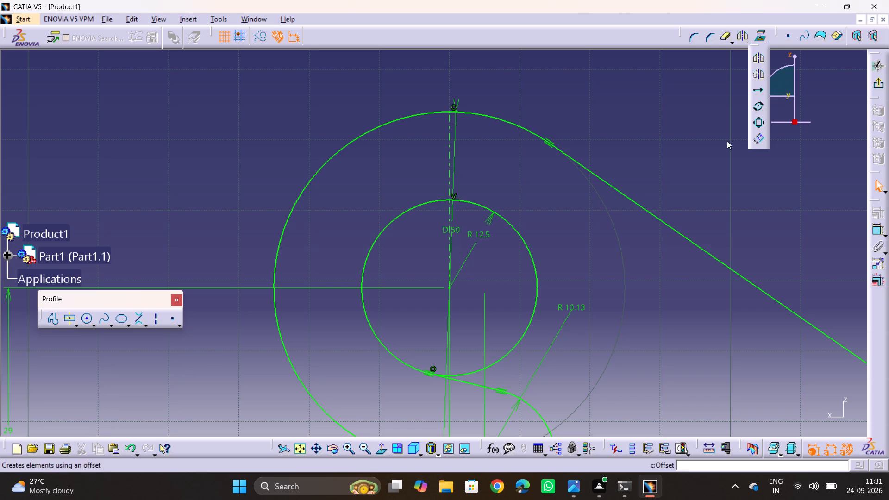
click(449, 172)
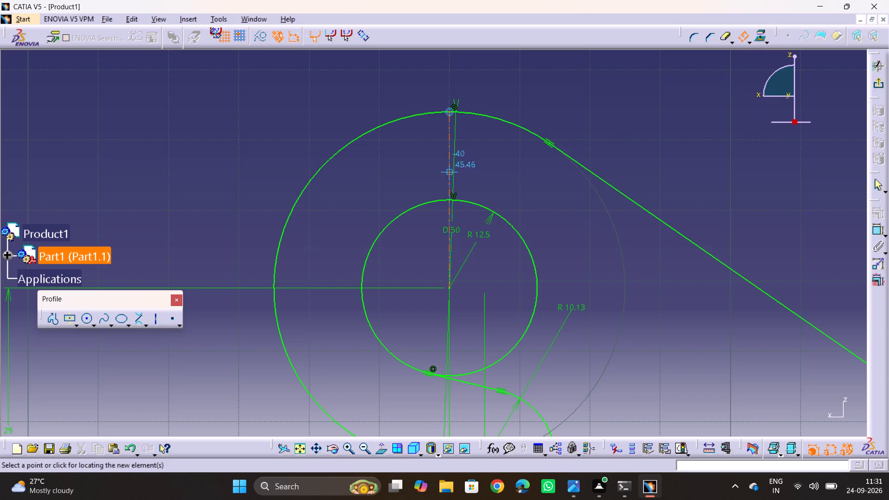
click(469, 169)
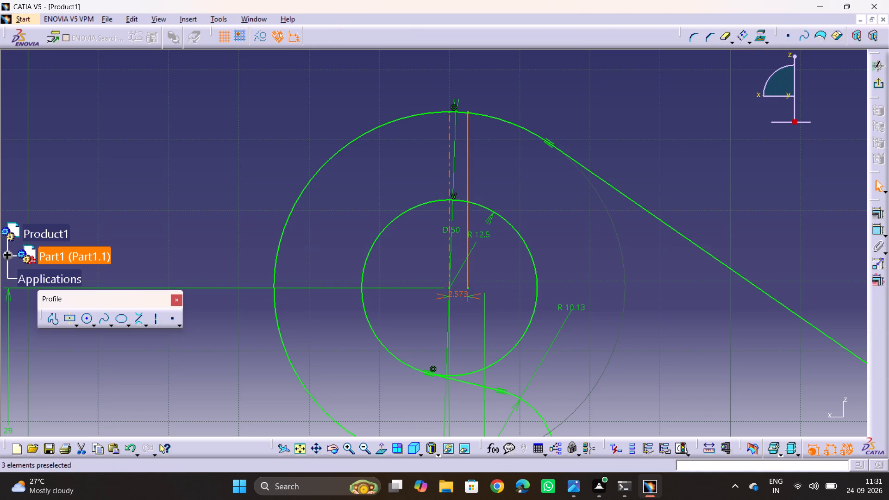
double_click(462, 297)
text(2.5)
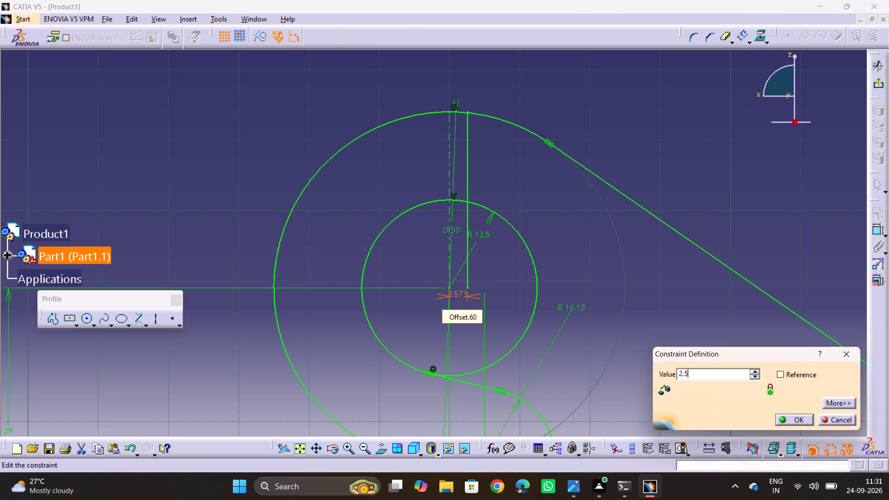
key(Return)
click(795, 138)
click(682, 200)
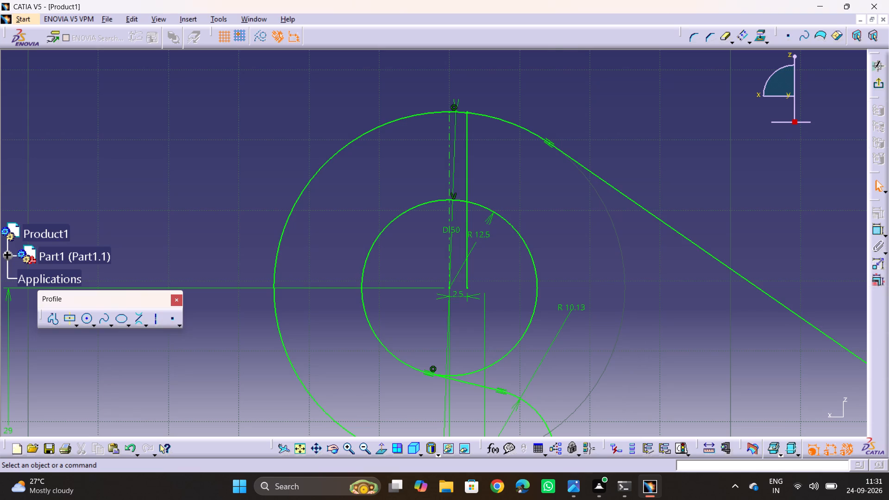
Check the reference drawing and convert the 2.5 mm offset line to a construction element.
key(alt+Tab)
key(alt+Tab)
click(468, 179)
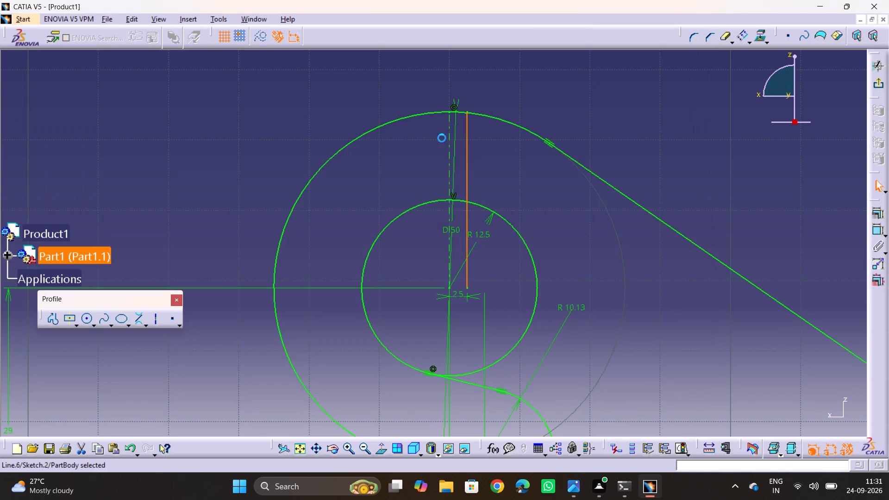
click(264, 34)
click(631, 97)
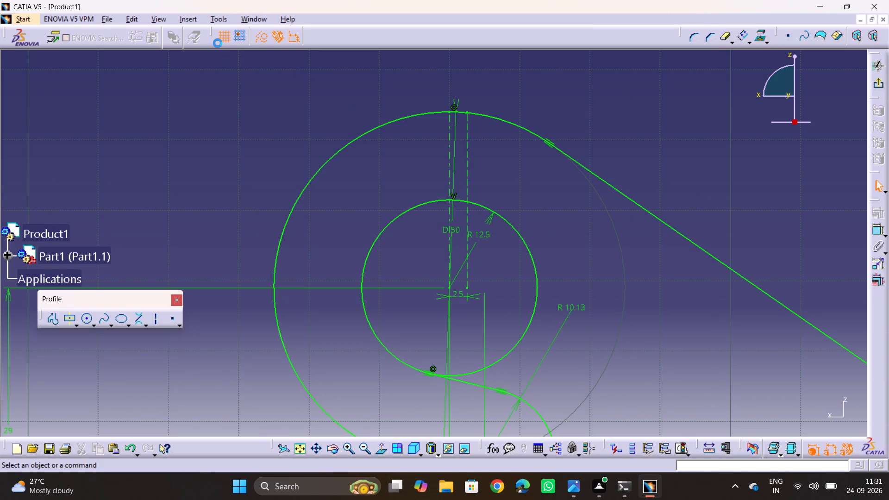
click(266, 41)
click(320, 121)
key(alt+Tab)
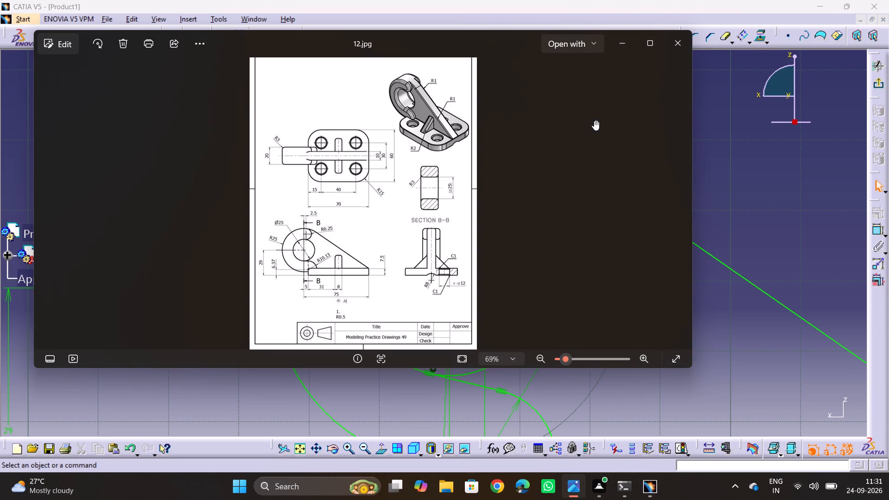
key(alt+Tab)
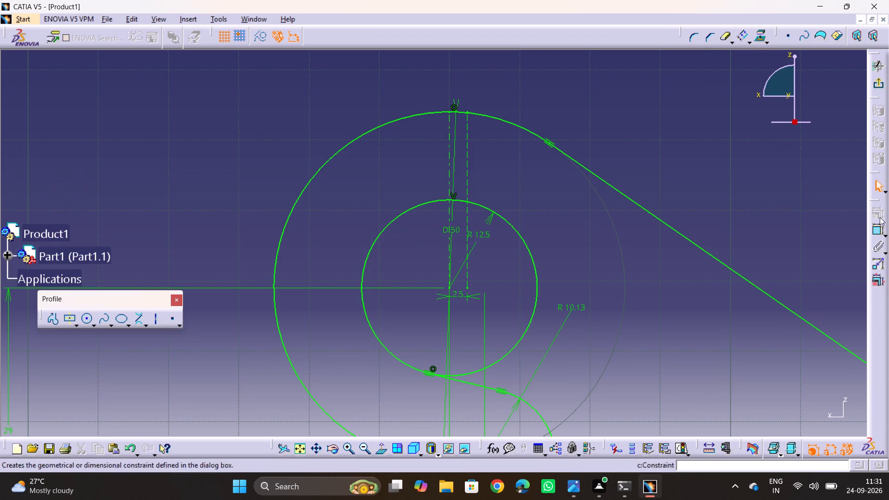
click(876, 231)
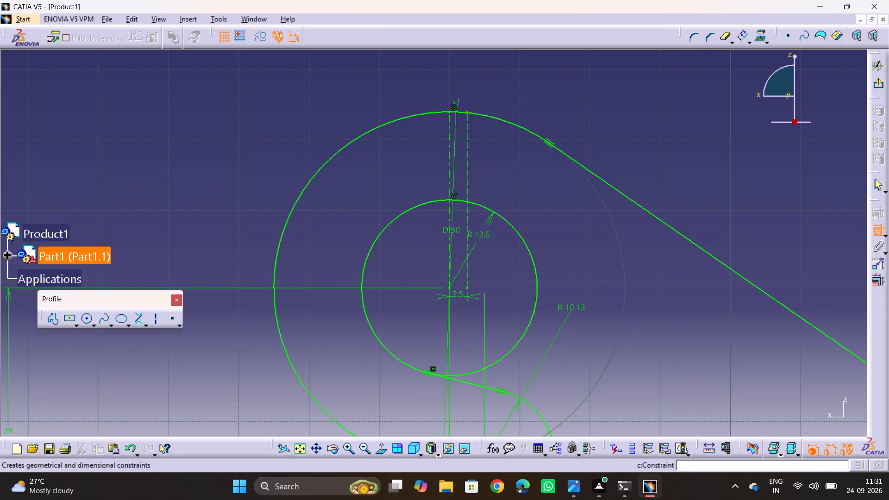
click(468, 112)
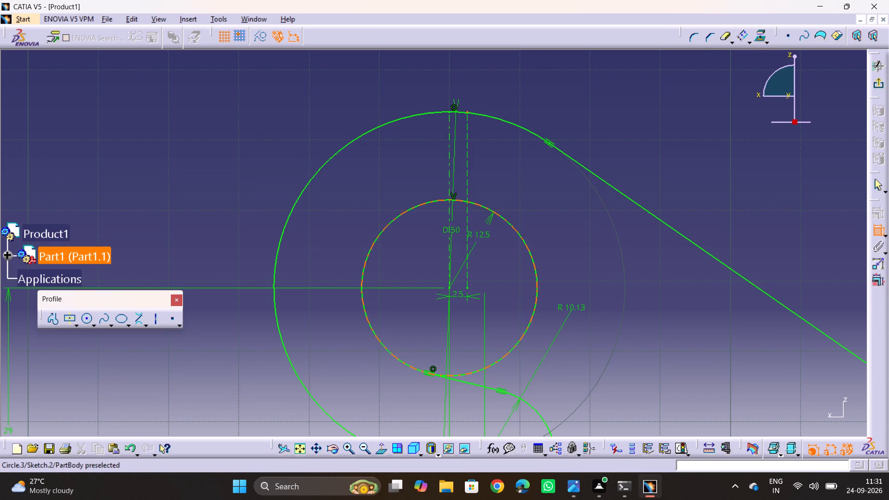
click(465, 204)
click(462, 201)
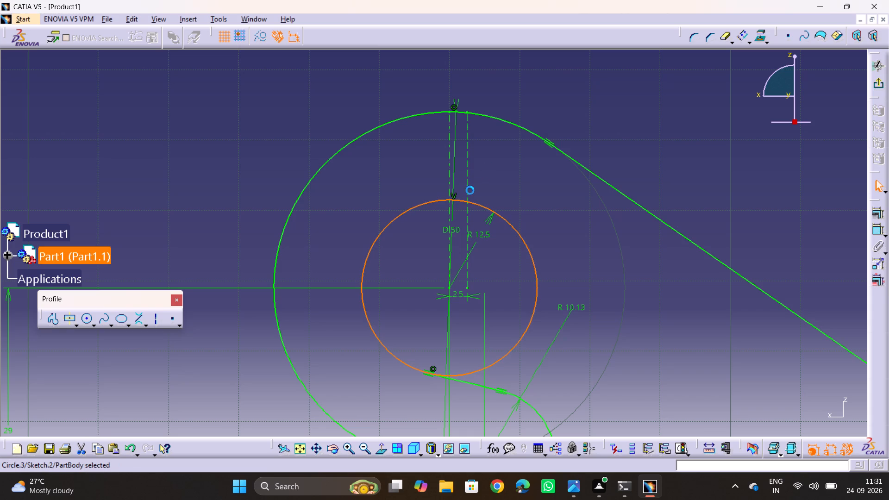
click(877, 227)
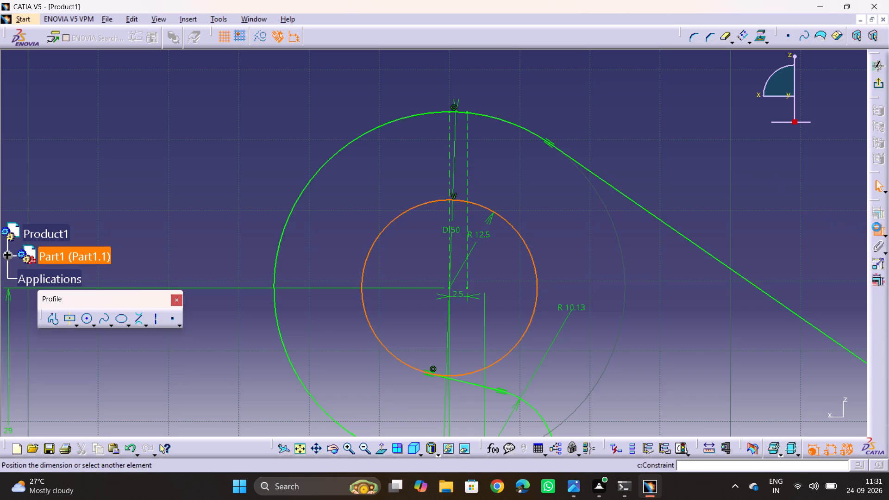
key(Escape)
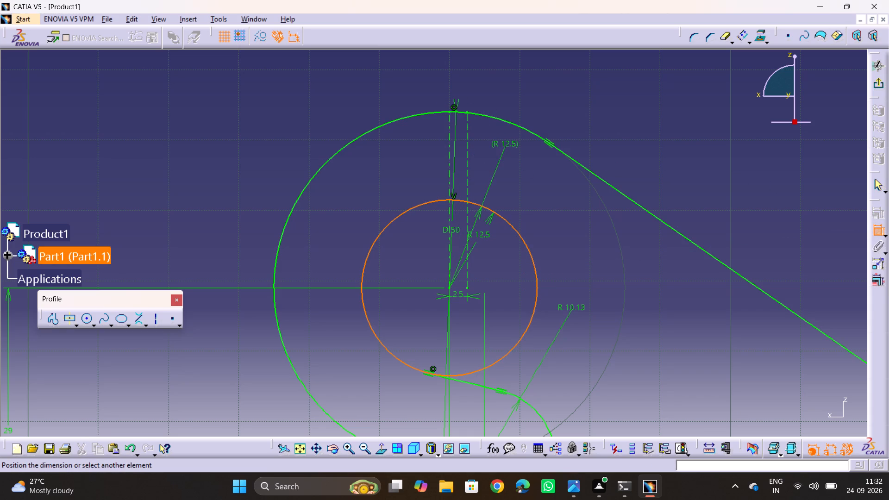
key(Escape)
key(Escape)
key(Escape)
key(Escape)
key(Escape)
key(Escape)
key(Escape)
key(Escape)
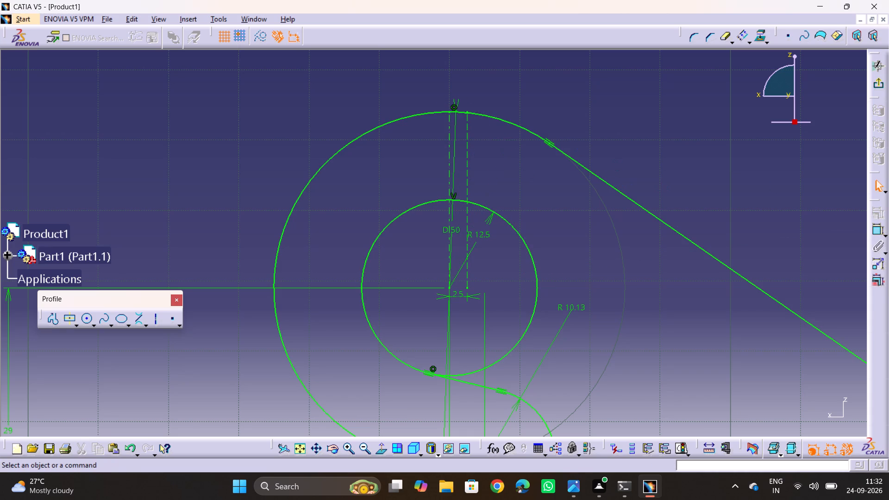
Check the reference drawing and sketch a tri-tangent circle touching the 2.5 mm offset line, the outer 50 mm arc and the inner circle.
key(alt+Tab)
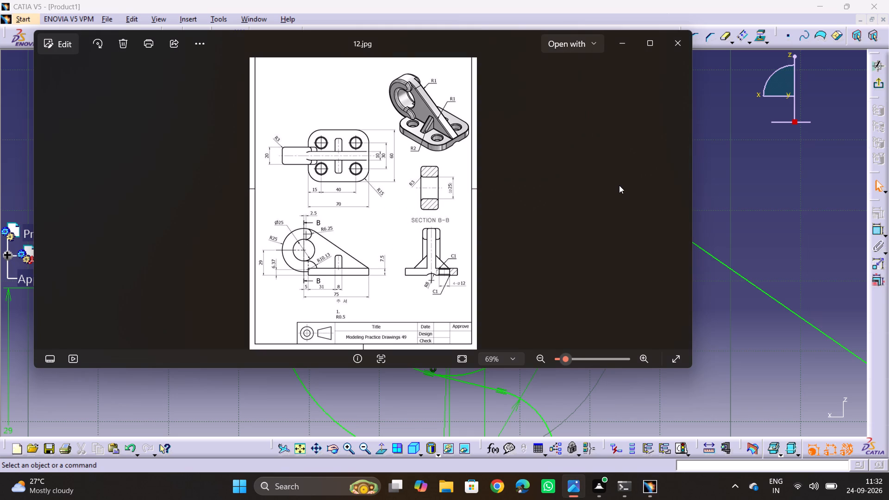
key(alt+Tab)
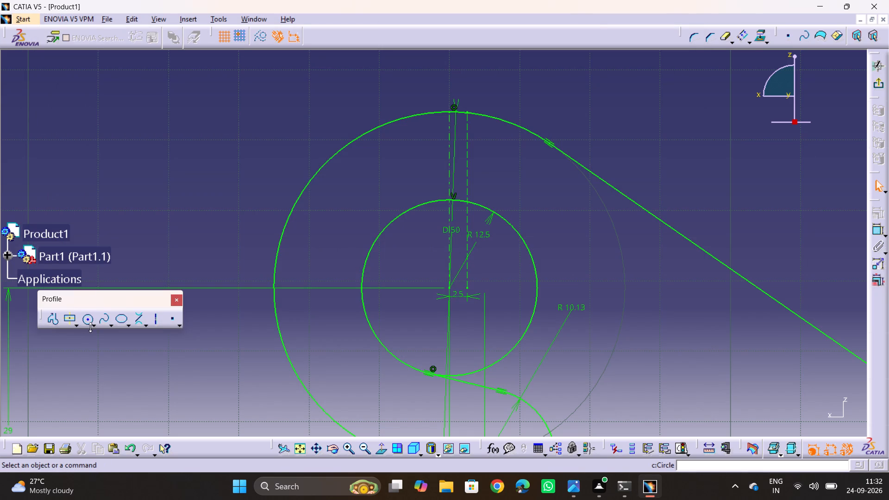
click(93, 325)
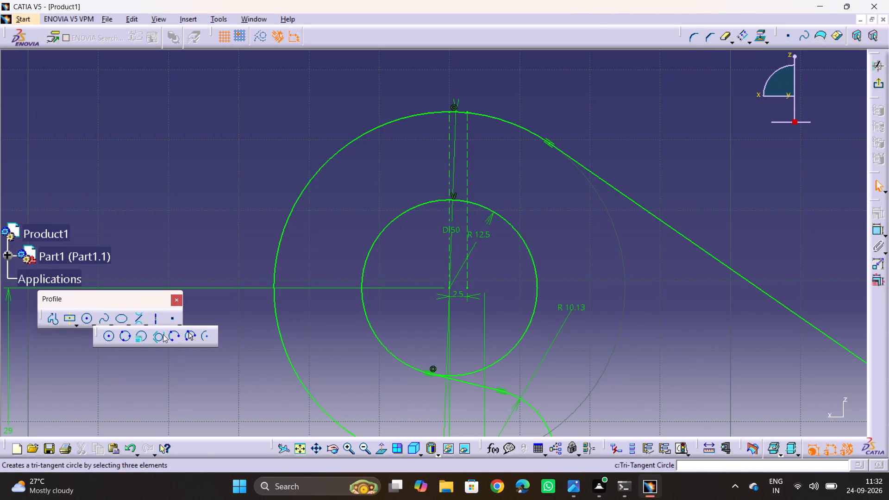
click(161, 336)
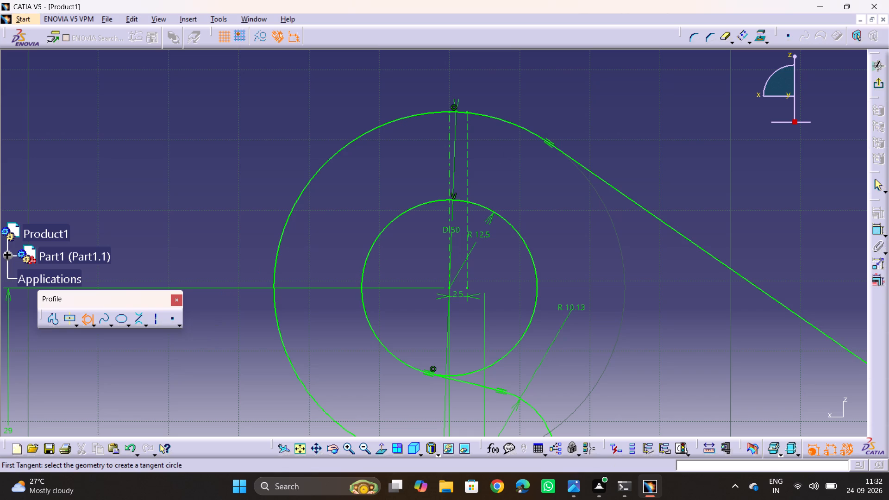
click(465, 162)
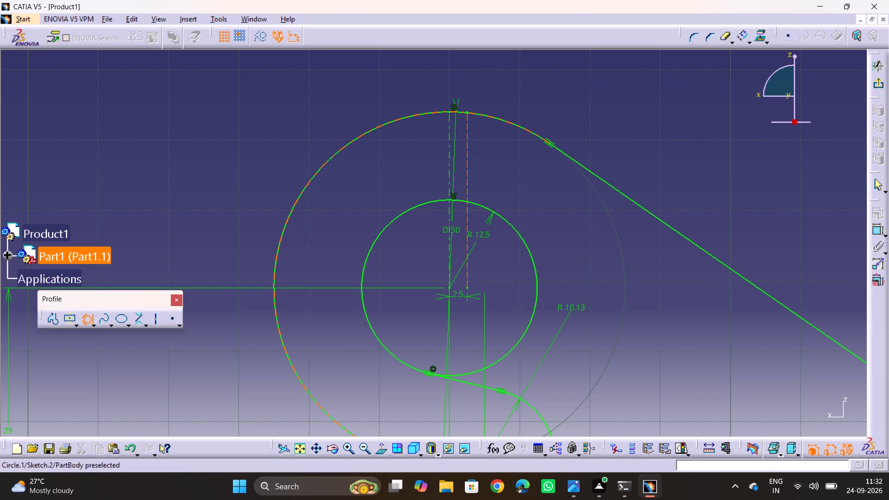
click(509, 125)
click(483, 206)
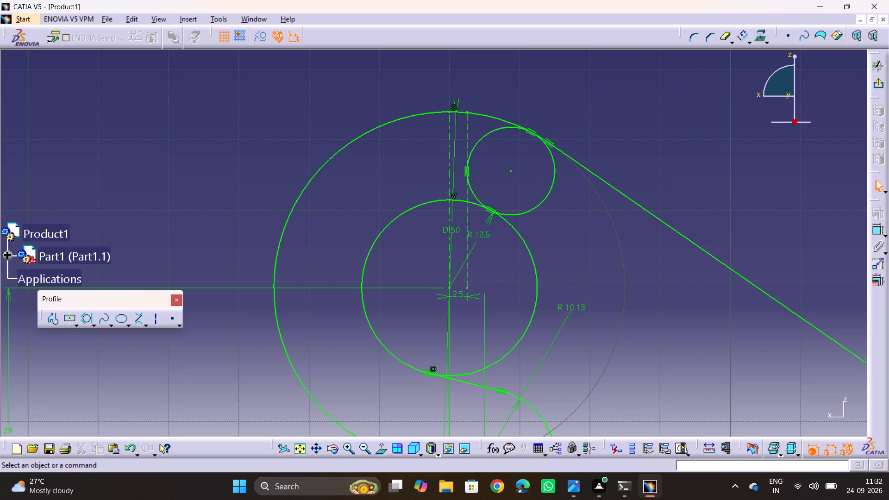
click(640, 146)
key(alt+Tab)
key(alt+Tab)
Delete the small circle's three tangency constraints with the offset line, the inner circle and the outer arc.
click(470, 169)
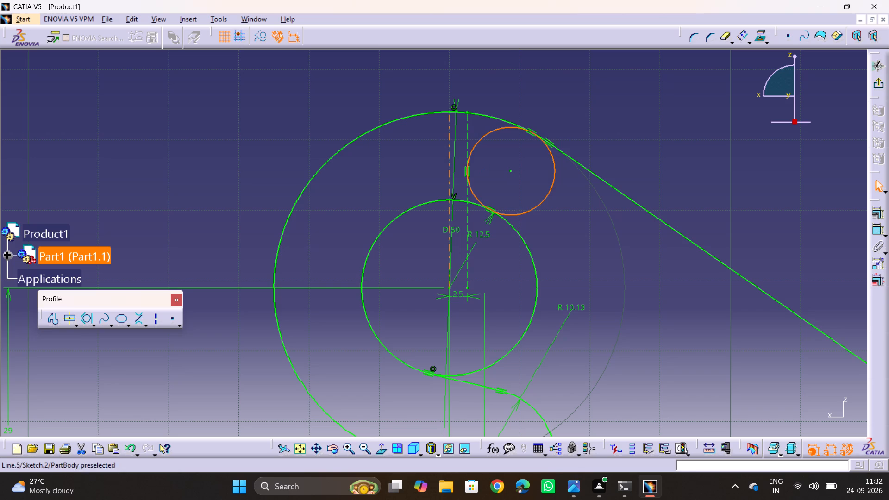
click(400, 155)
drag(429, 149, 441, 161)
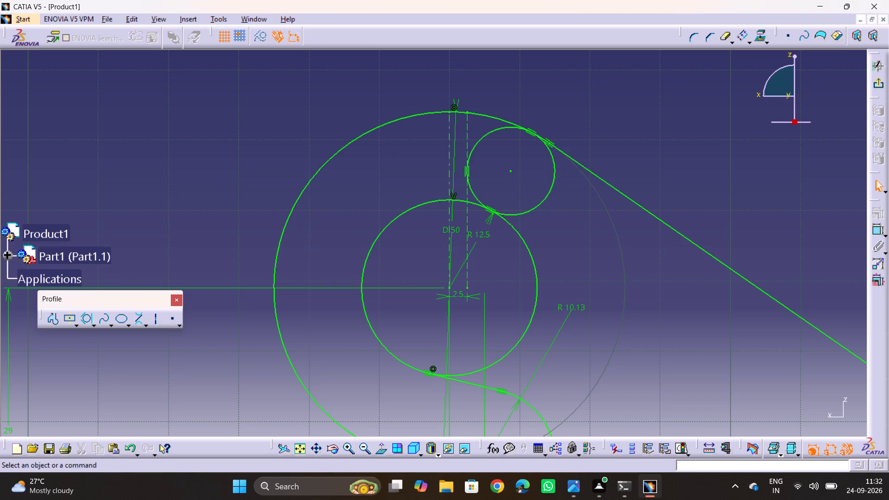
drag(441, 161, 492, 190)
key(Delete)
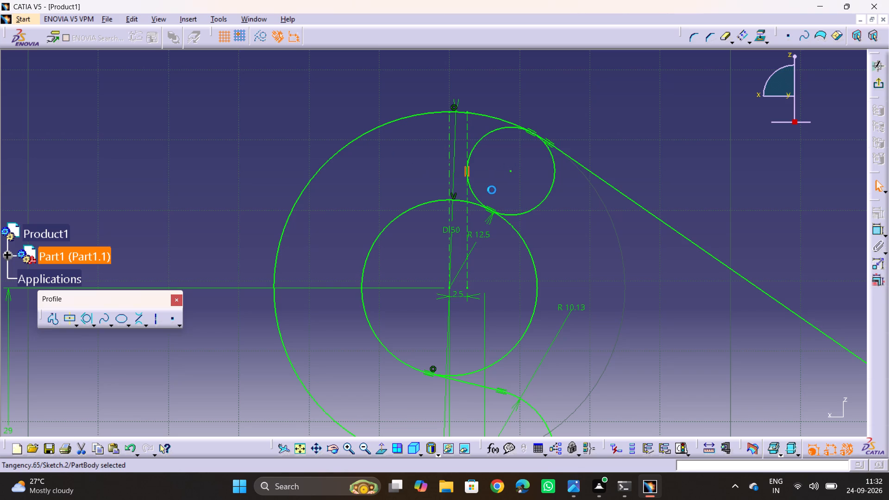
drag(483, 191, 523, 259)
key(Delete)
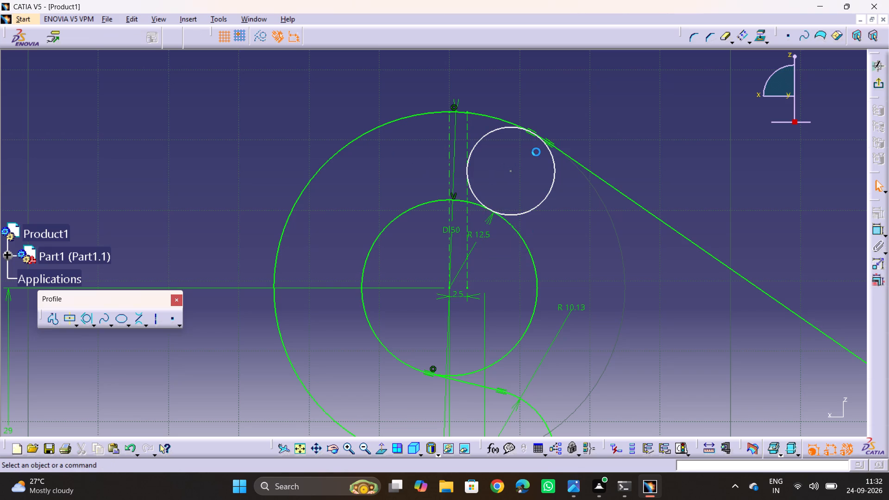
drag(514, 105, 577, 182)
click(507, 95)
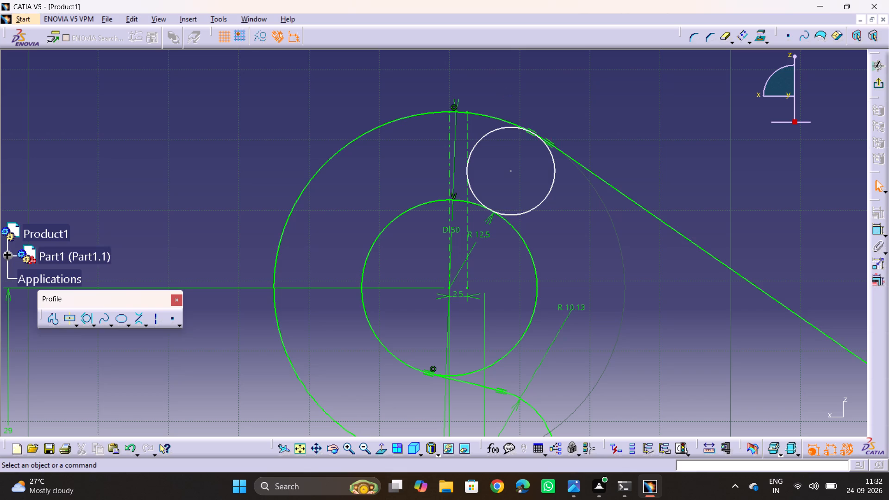
drag(507, 95, 537, 153)
drag(494, 99, 541, 169)
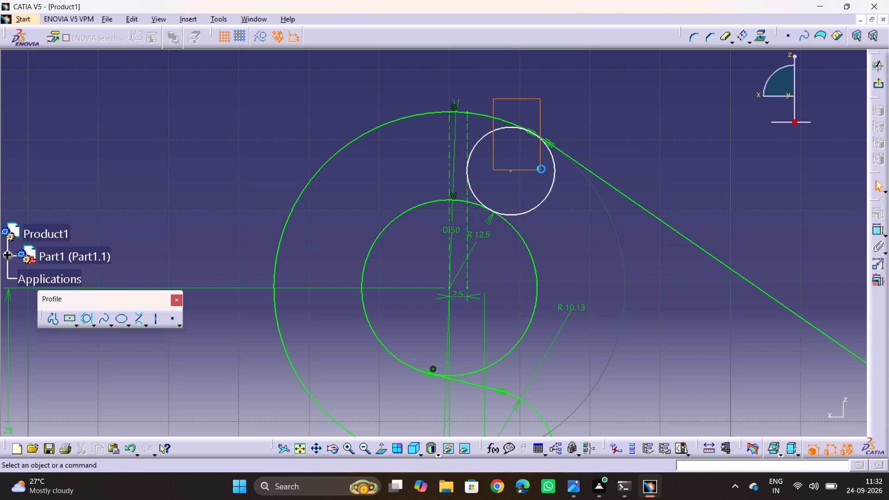
drag(541, 169, 540, 169)
key(Delete)
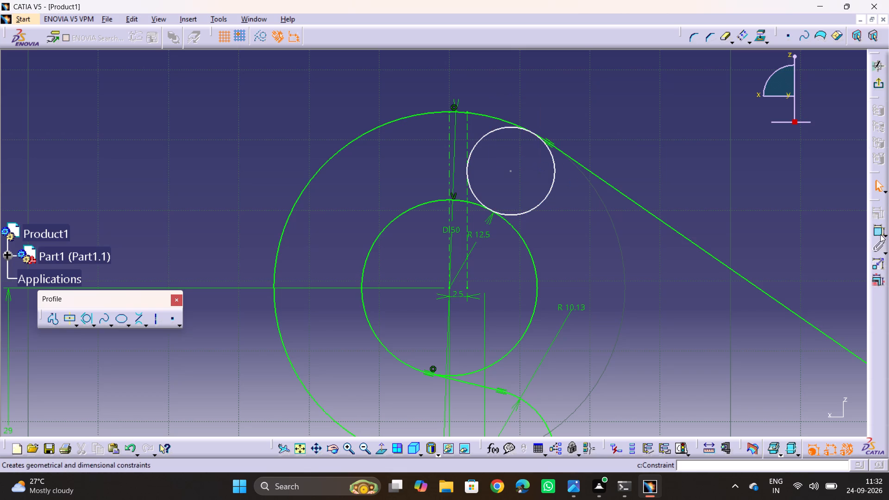
Dimension the radius of the small circle between the inner circle and the outer arc.
click(880, 234)
click(544, 196)
click(572, 216)
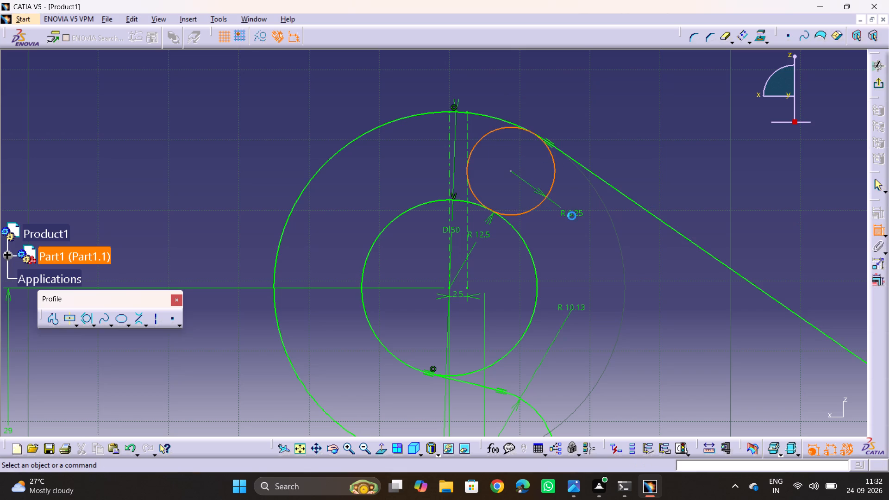
click(662, 142)
Check the reference drawing and make the small circle's centre coincident with the 2.5 mm offset construction line.
key(alt+Tab)
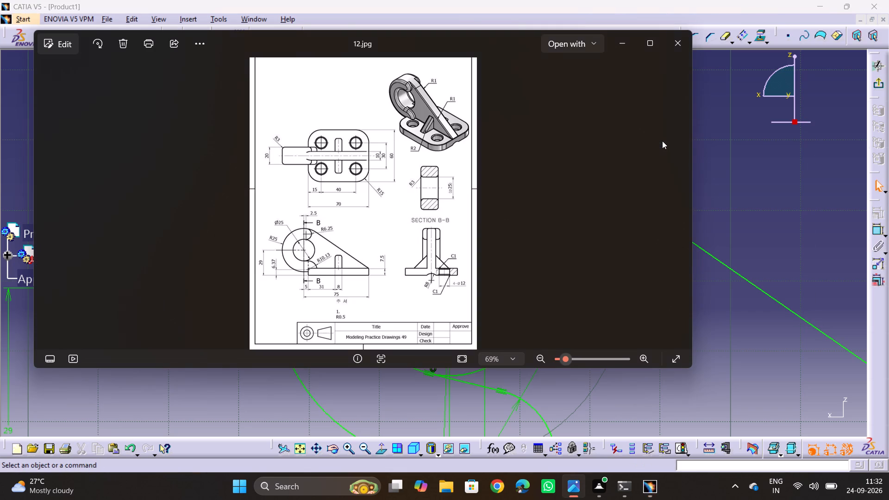
key(alt+Tab)
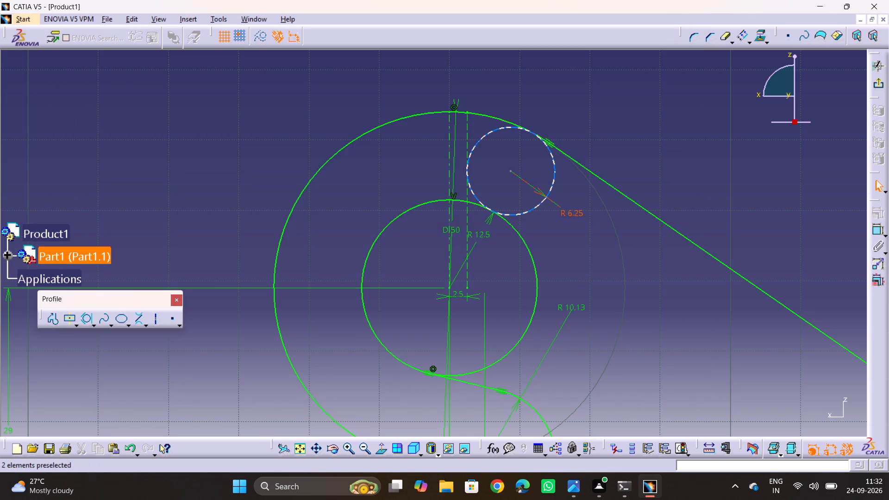
click(510, 171)
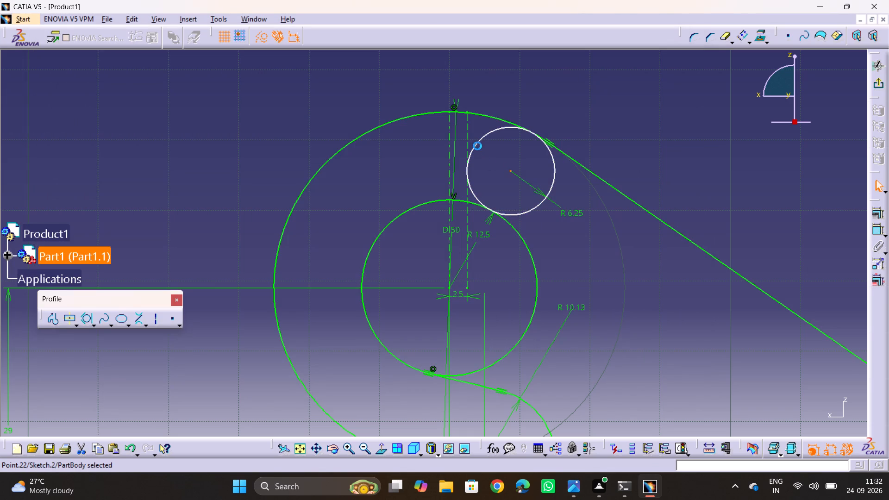
ctrl+click(468, 137)
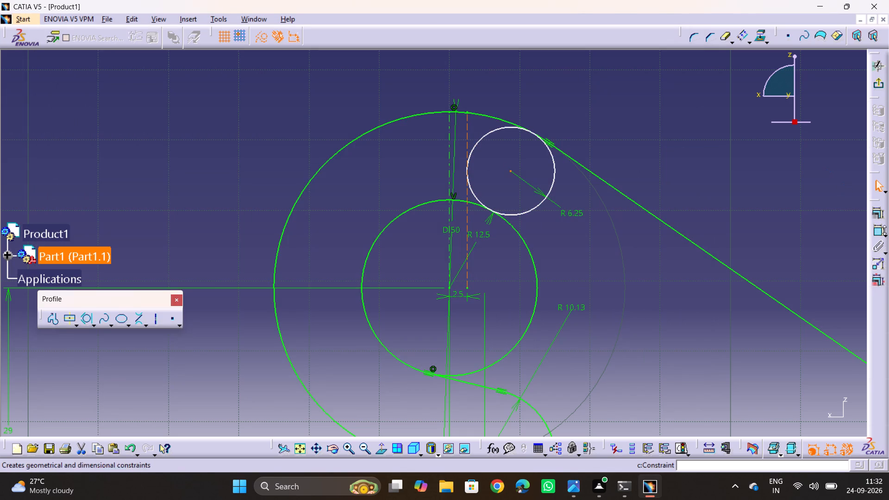
click(876, 212)
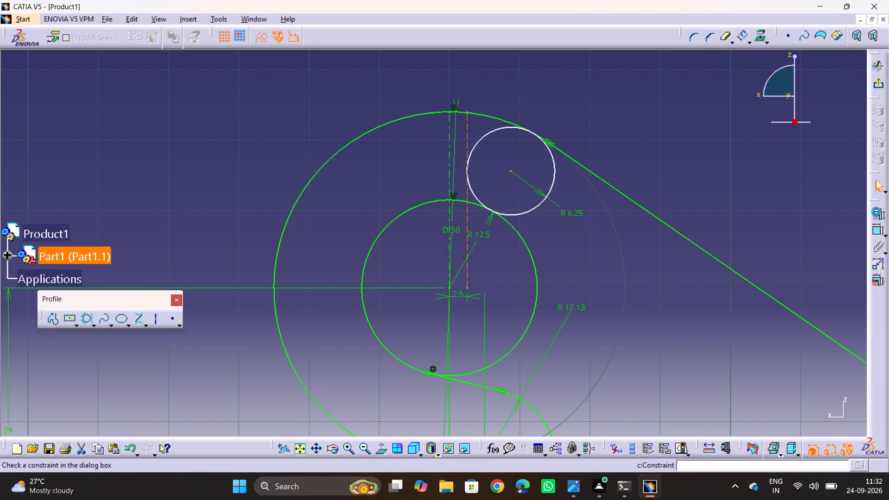
click(230, 125)
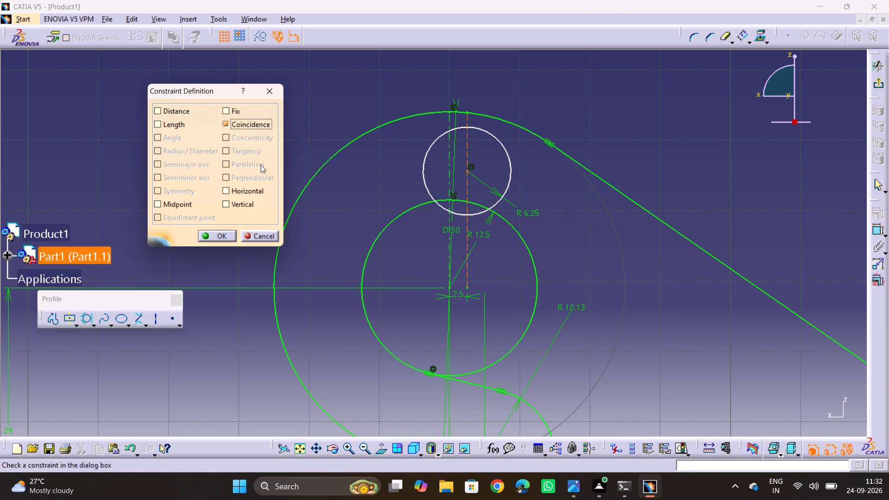
click(215, 235)
Add a tangency constraint between the small R6.25 circle and the outer 50 mm arc.
click(501, 144)
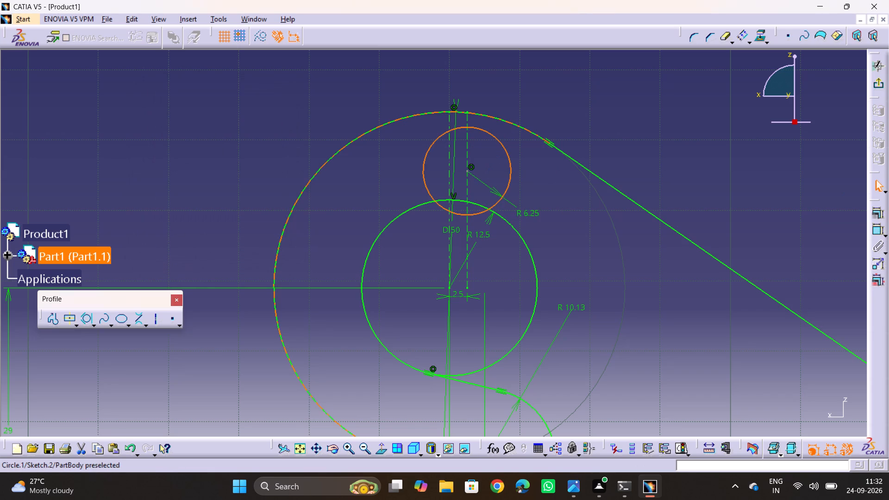
ctrl+click(519, 125)
click(882, 216)
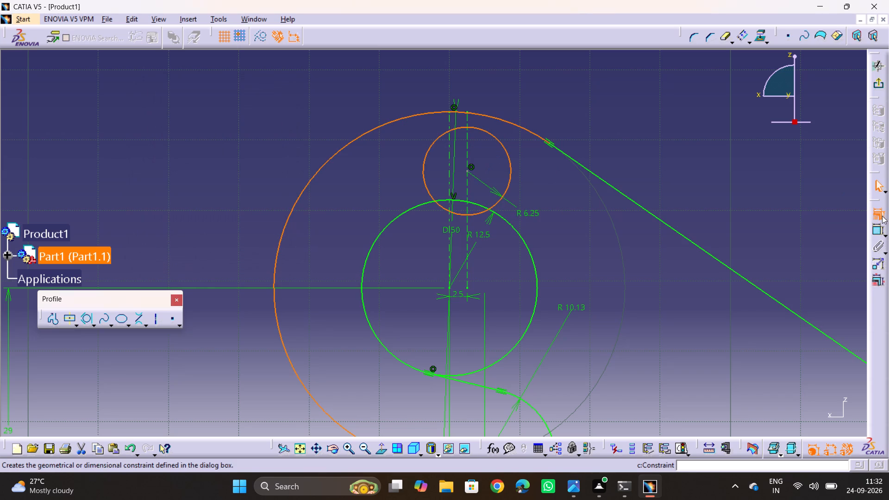
click(237, 150)
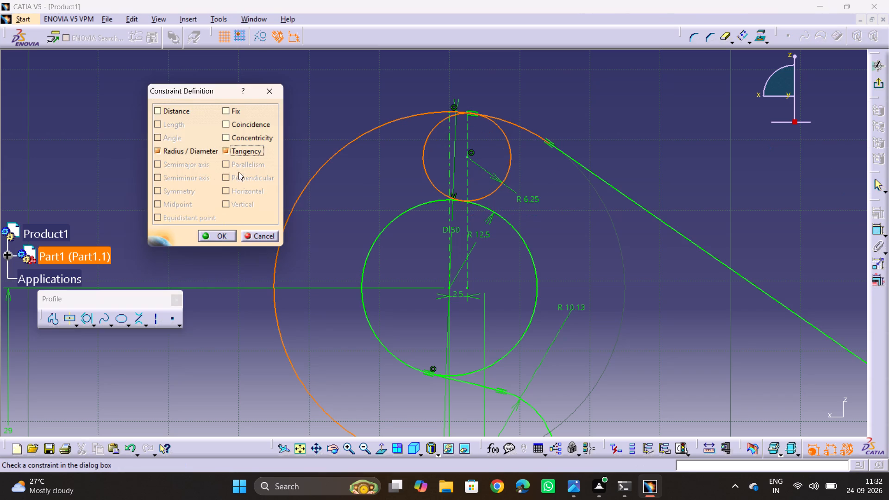
click(204, 232)
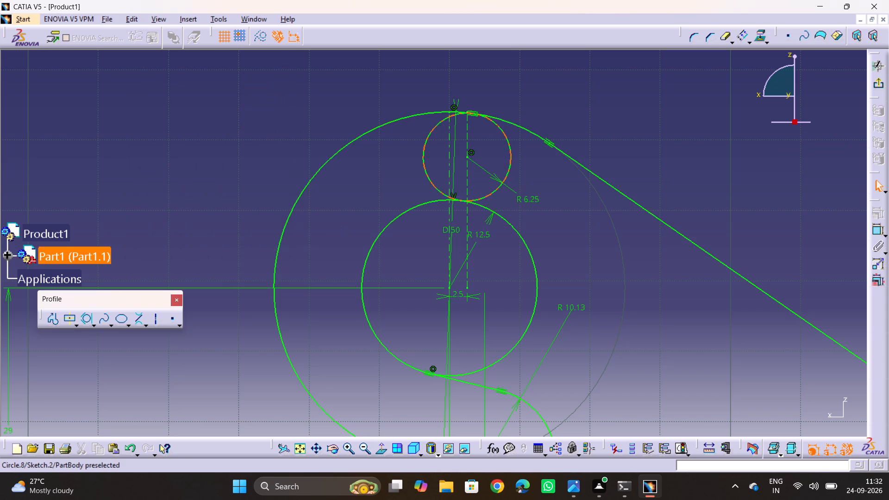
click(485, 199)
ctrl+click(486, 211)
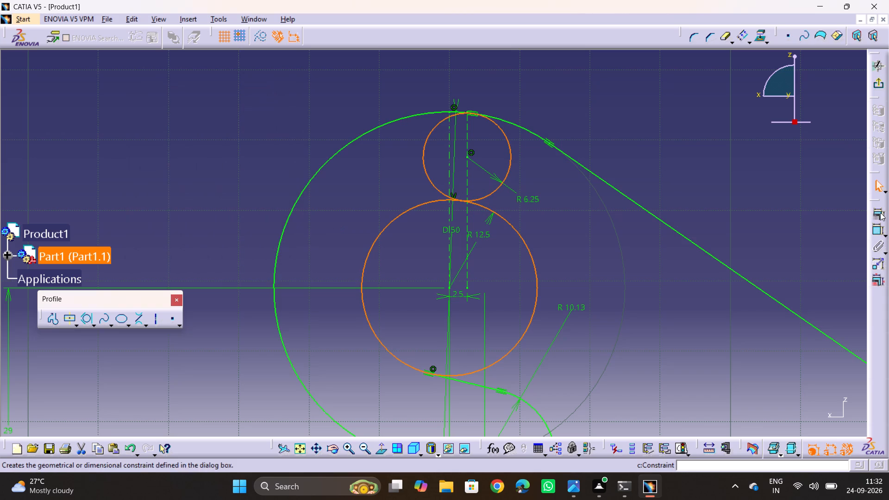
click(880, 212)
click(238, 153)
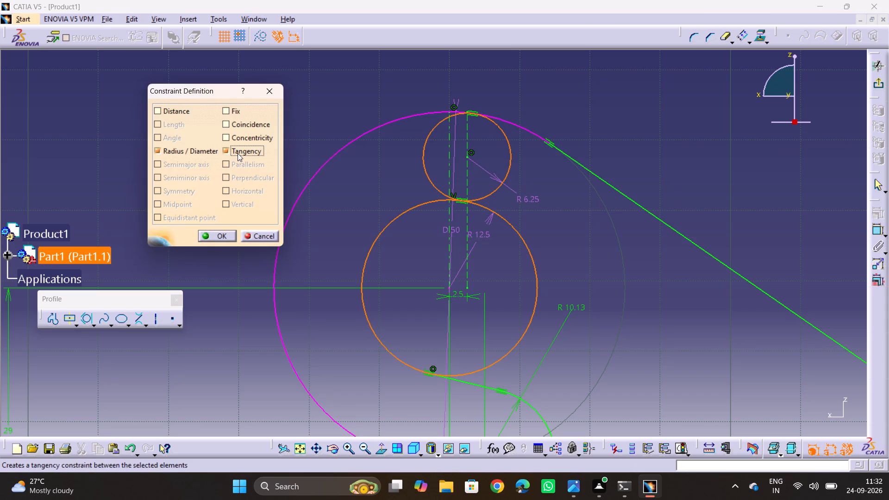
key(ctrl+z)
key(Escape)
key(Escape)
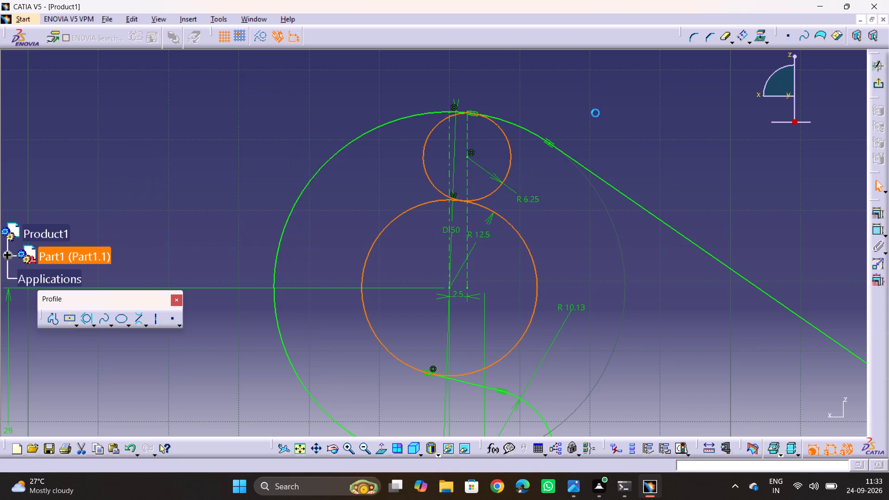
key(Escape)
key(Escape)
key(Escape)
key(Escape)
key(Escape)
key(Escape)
Trim away the R6.25 circle's half beyond the vertical axis line and the inner R12.5 circle's half facing the sloped outer edge.
double_click(725, 37)
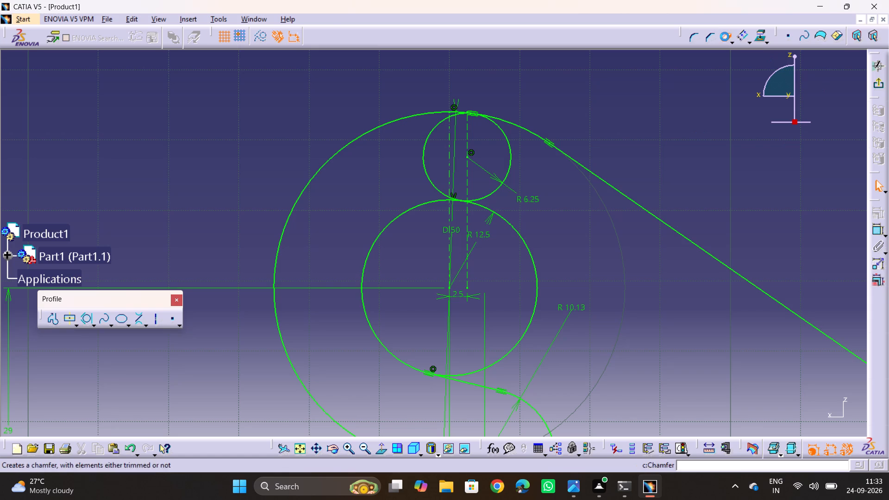
click(432, 138)
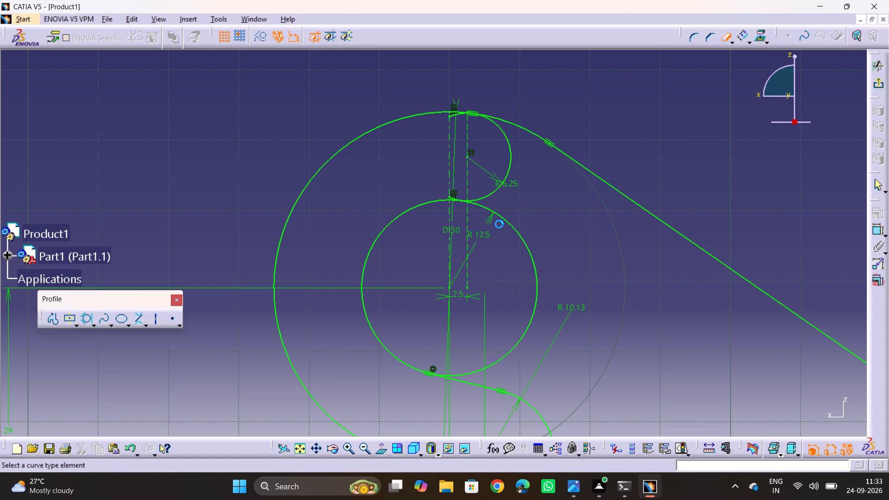
click(515, 232)
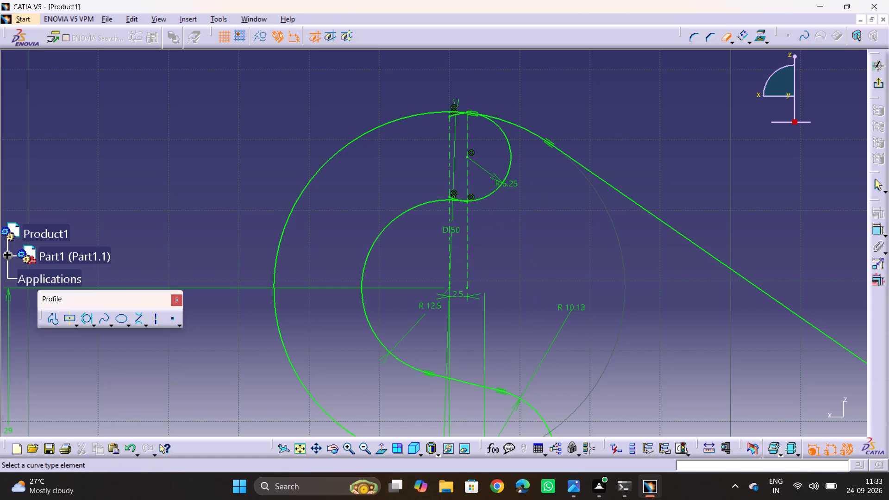
ctrl+middle_drag(486, 185, 508, 69)
middle_drag(492, 102, 498, 295)
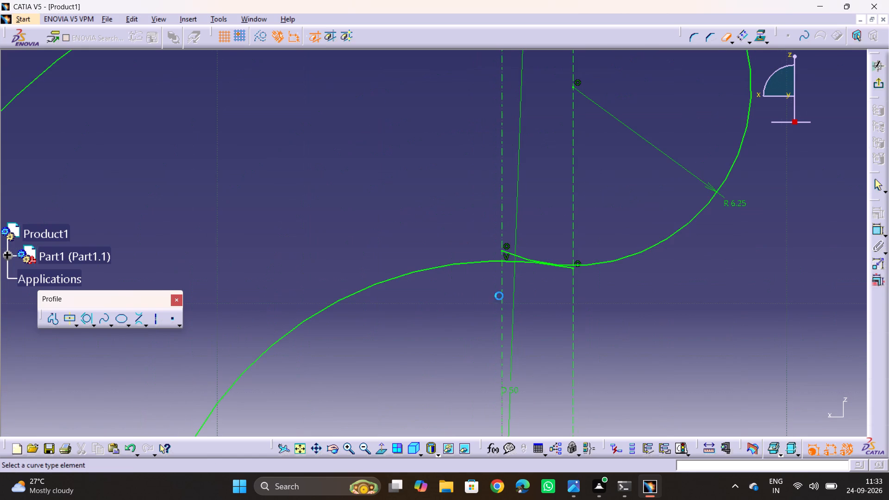
key(Escape)
key(Escape)
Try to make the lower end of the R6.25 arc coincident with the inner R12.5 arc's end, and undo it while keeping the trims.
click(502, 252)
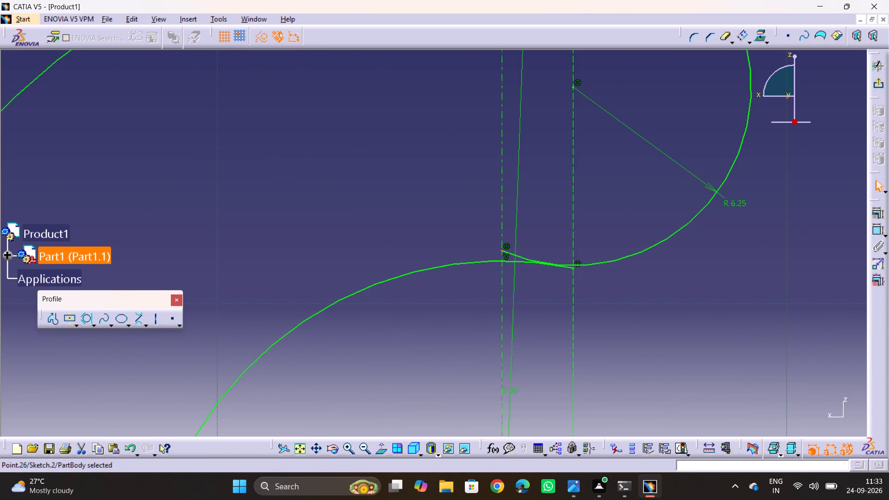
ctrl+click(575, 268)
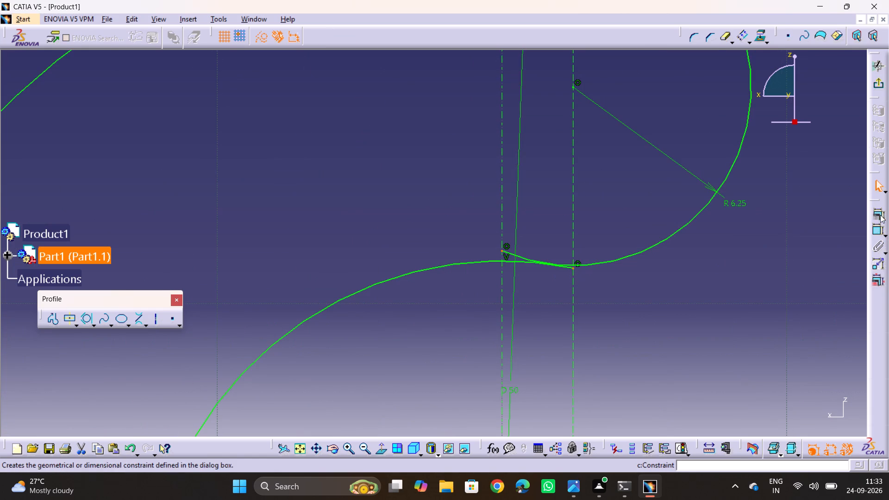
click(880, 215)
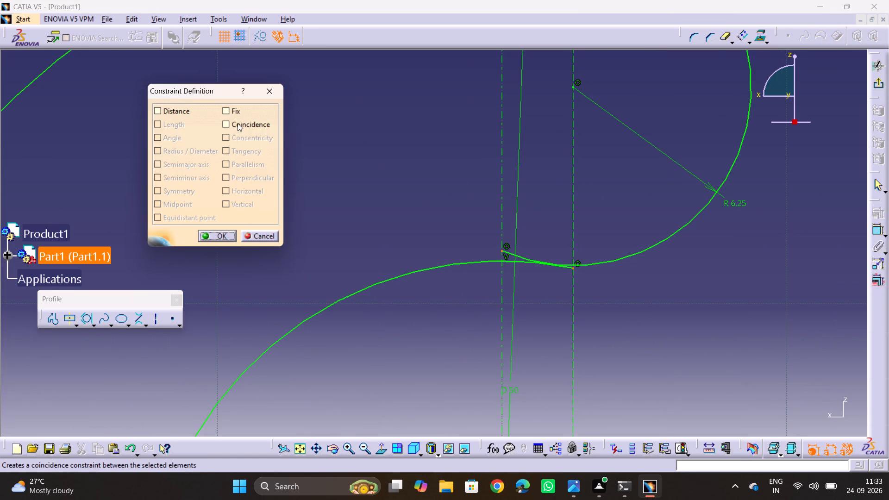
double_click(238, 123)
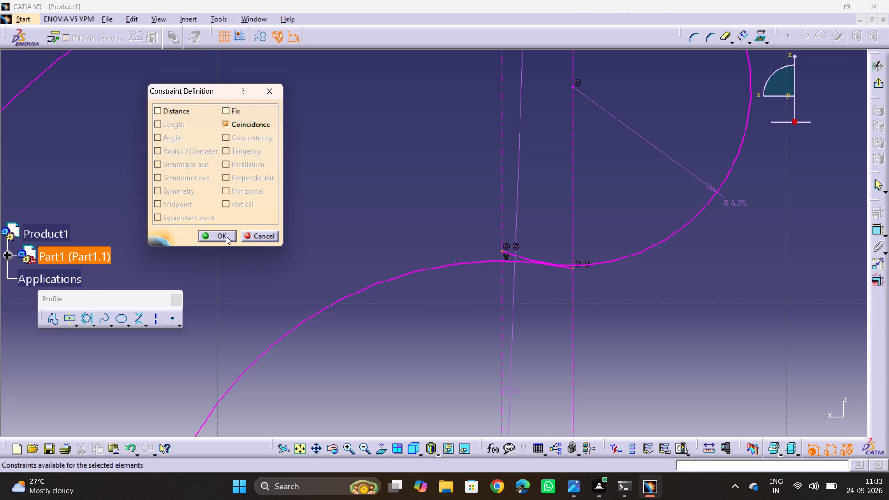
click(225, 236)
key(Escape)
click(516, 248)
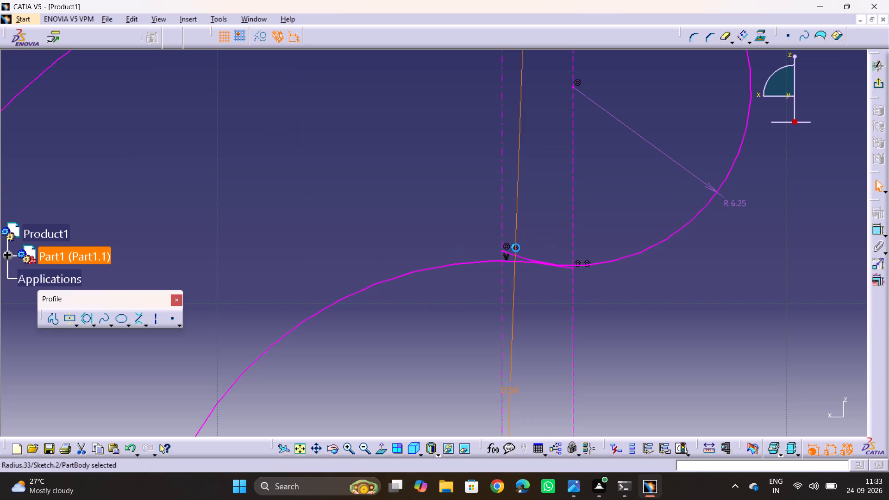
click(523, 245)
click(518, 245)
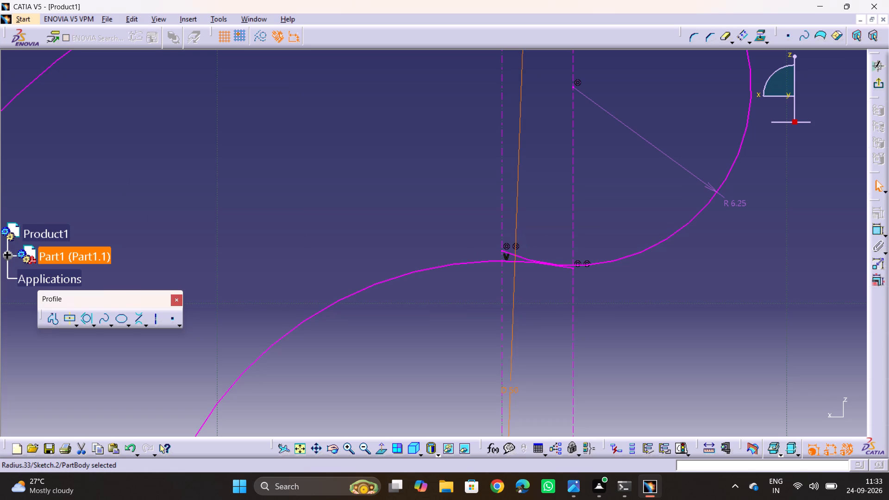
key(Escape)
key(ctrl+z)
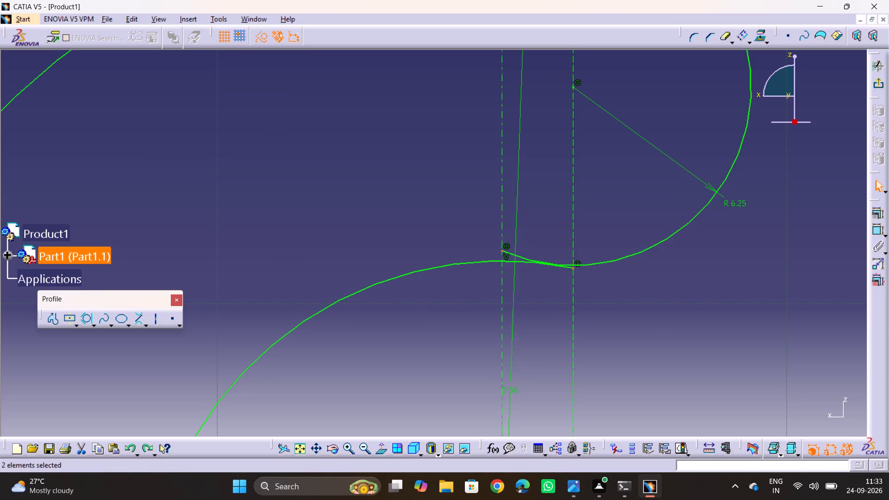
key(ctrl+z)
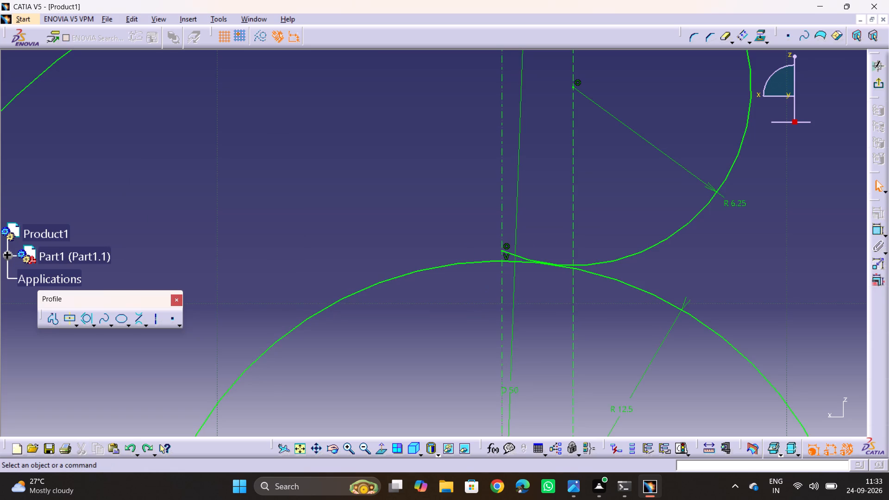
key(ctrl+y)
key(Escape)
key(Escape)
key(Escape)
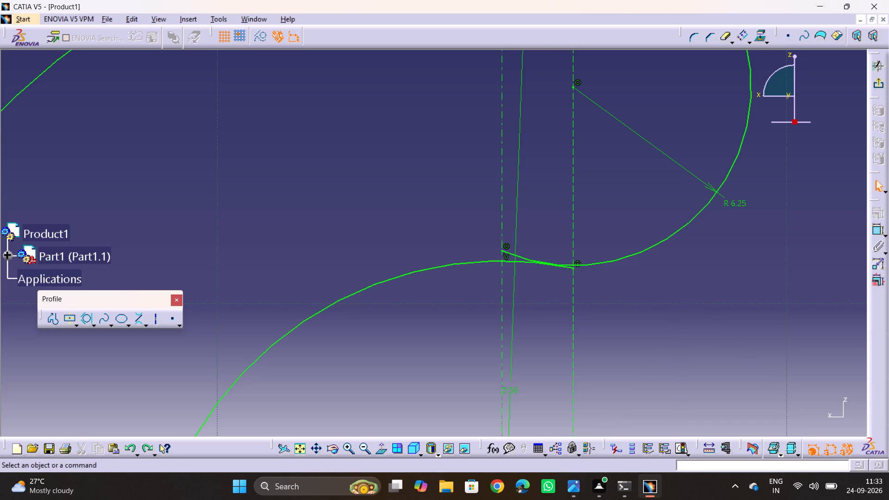
Delete the coincidence constraints at the R6.25 arc's lower end and at the adjacent end of the inner R12.5 arc.
click(507, 244)
key(Delete)
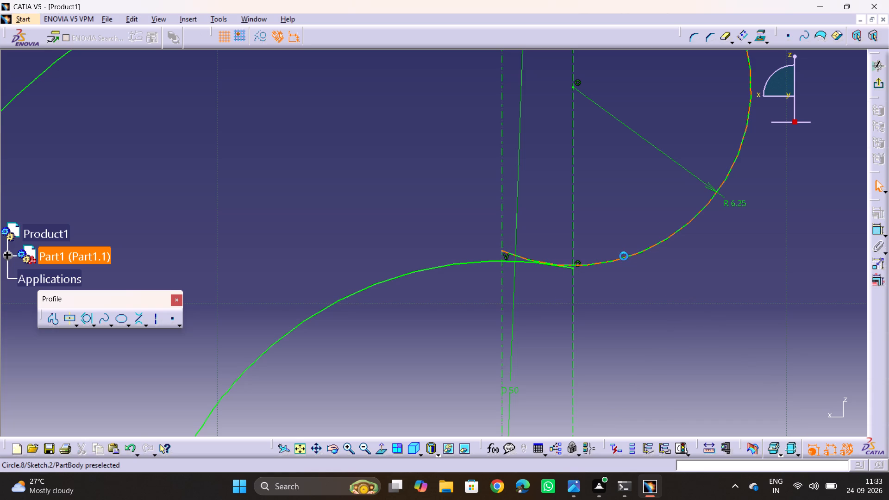
double_click(579, 262)
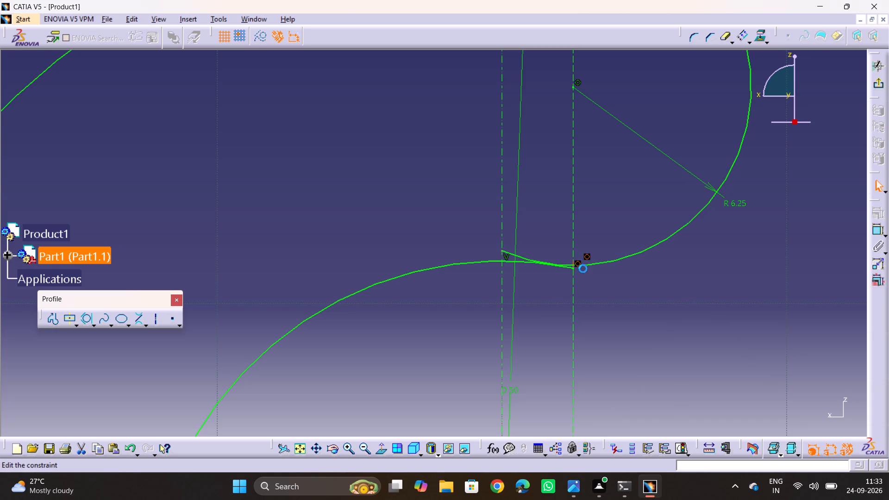
key(Delete)
key(Delete)
key(Return)
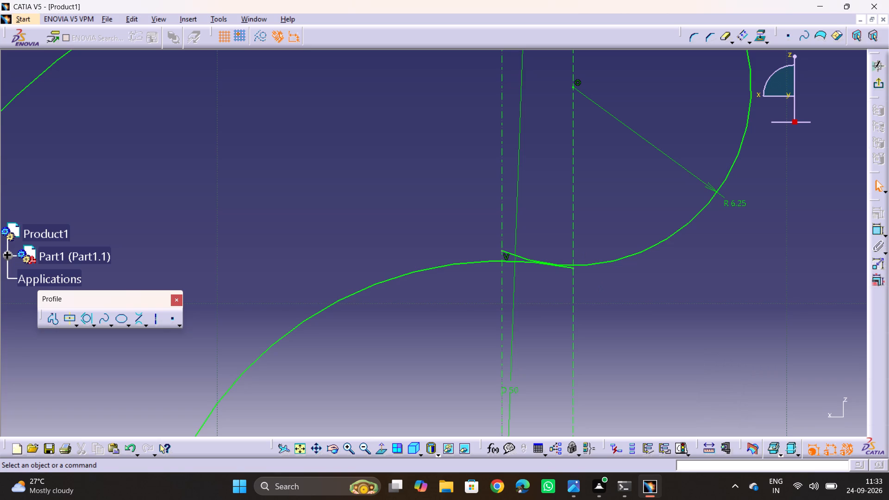
key(Escape)
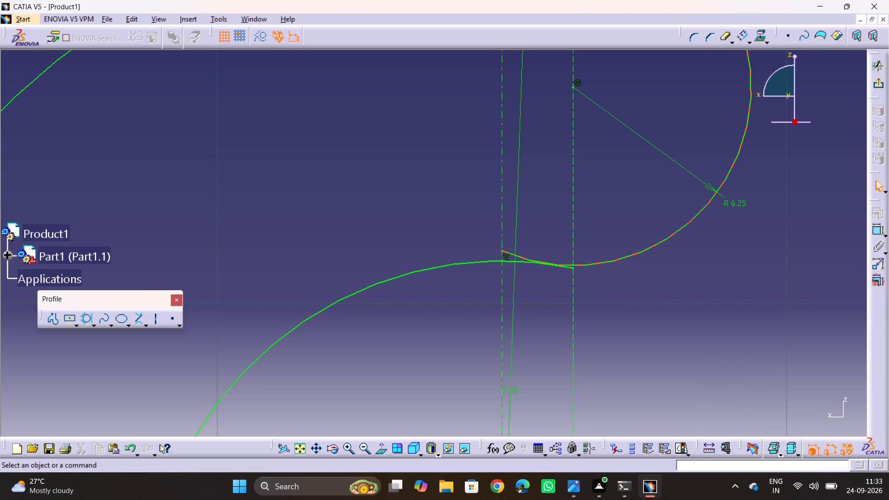
Make the lower endpoint of the R6.25 arc coincident with the adjacent endpoint of the inner R12.5 arc.
click(503, 250)
ctrl+click(574, 268)
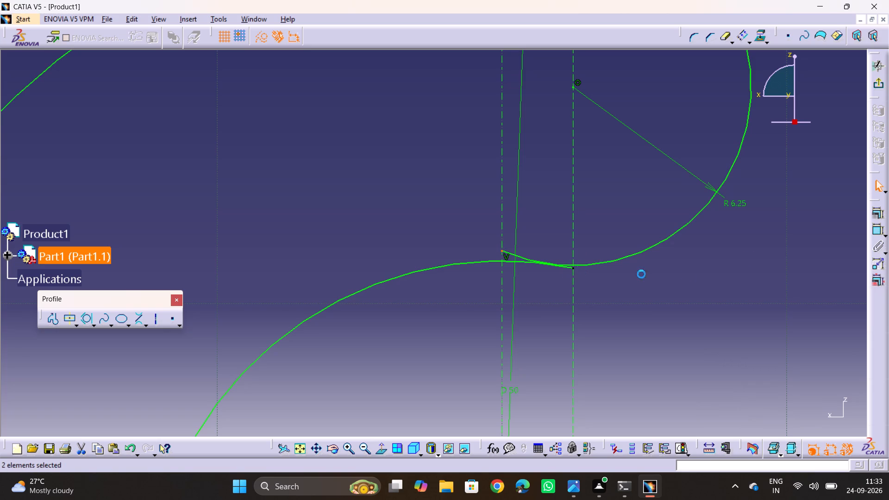
click(872, 213)
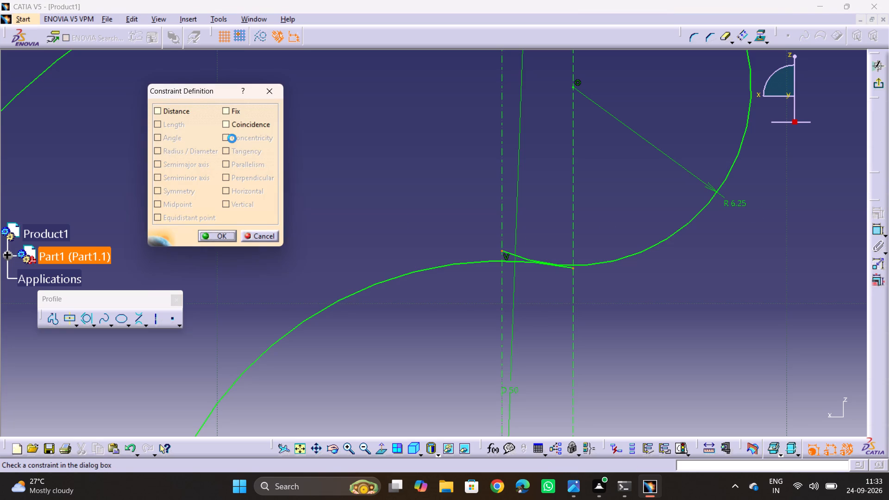
click(232, 125)
click(219, 235)
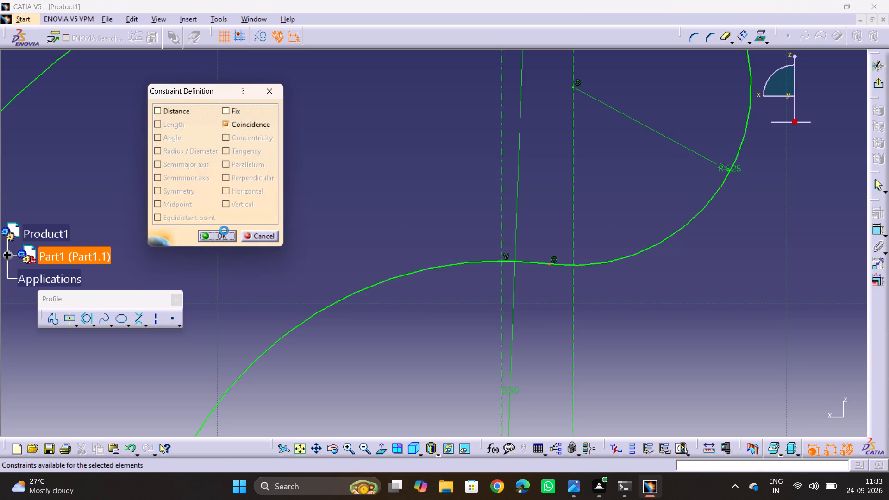
Delete the coincidence constraint at the upper end of the vertical axis line, where it meets the outer arc.
middle_drag(609, 131, 631, 348)
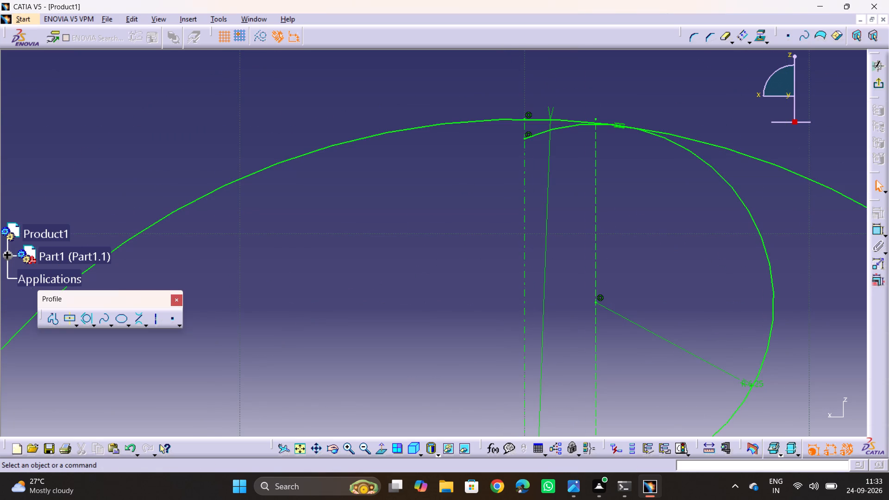
click(530, 115)
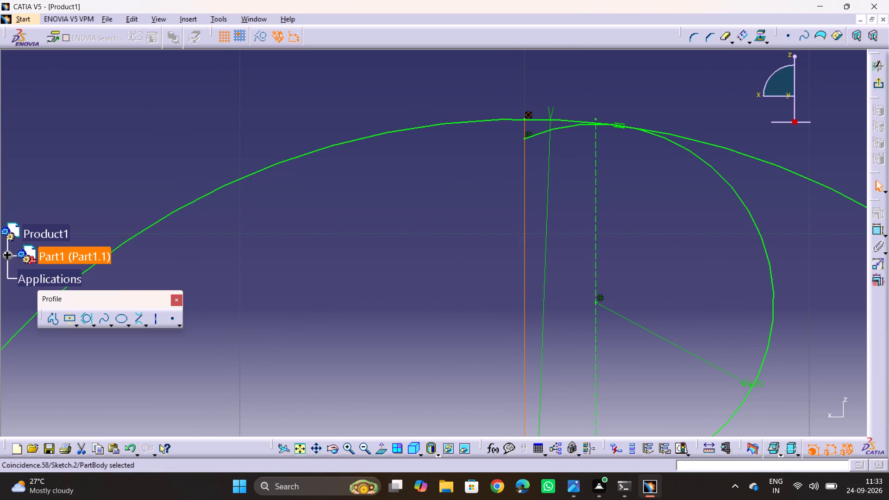
key(Delete)
key(Escape)
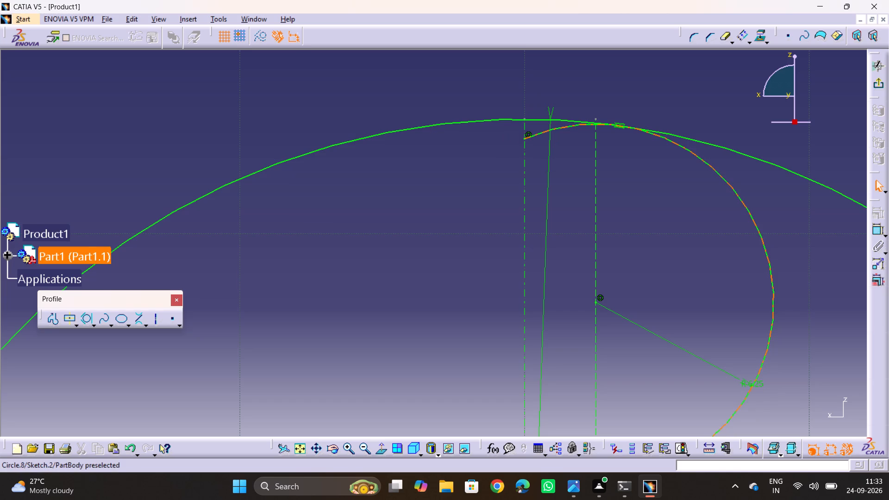
key(Escape)
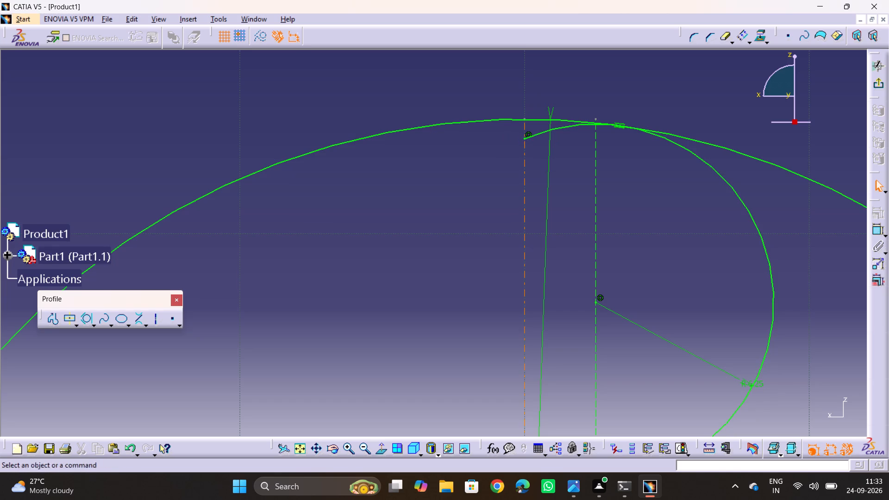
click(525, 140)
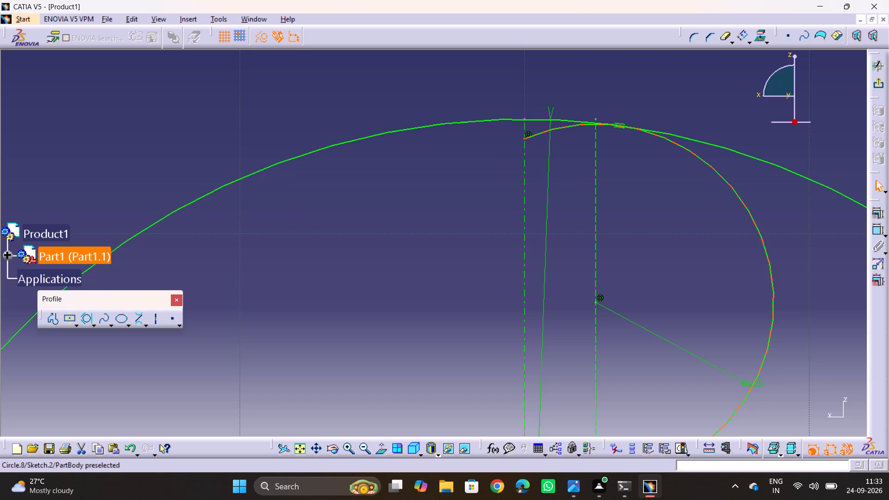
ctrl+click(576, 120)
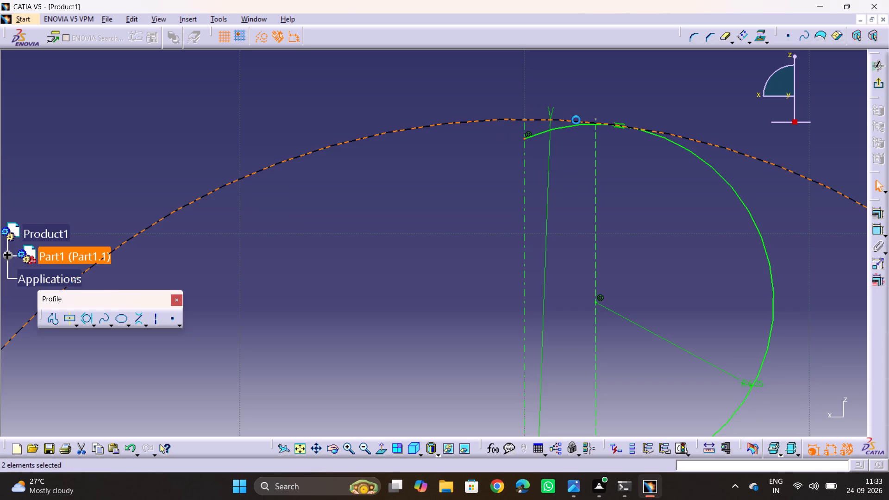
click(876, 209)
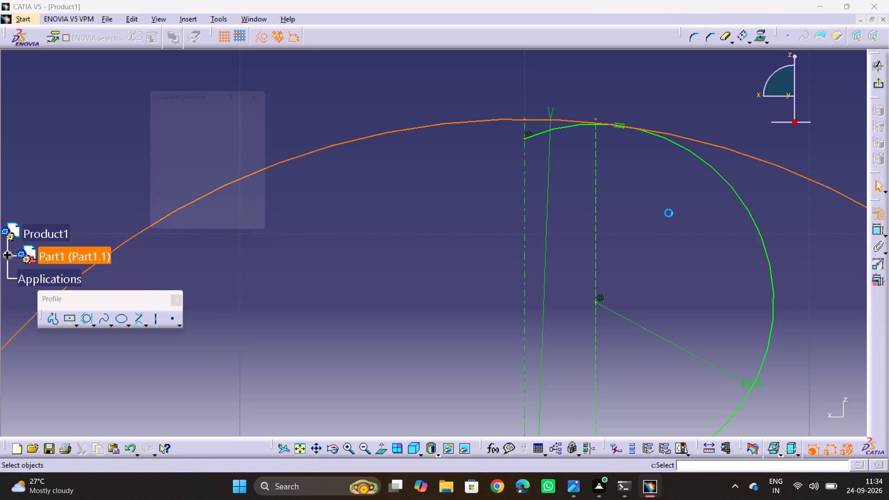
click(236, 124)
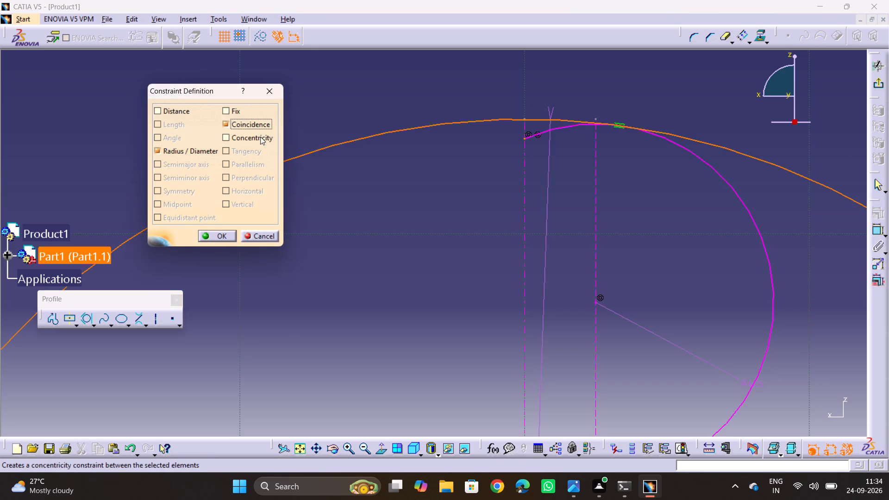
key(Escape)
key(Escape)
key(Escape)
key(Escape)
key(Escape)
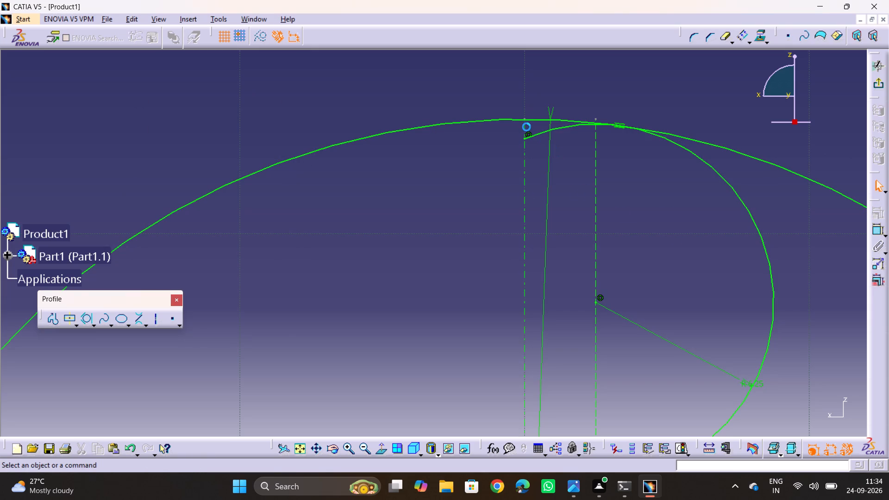
Delete the coincidence constraint between the R6.25 arc's upper endpoint and the vertical axis line.
click(529, 132)
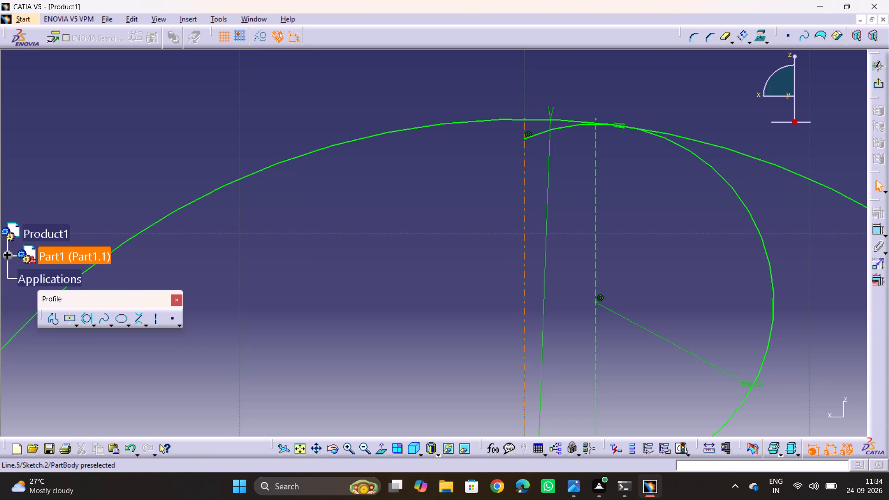
click(529, 134)
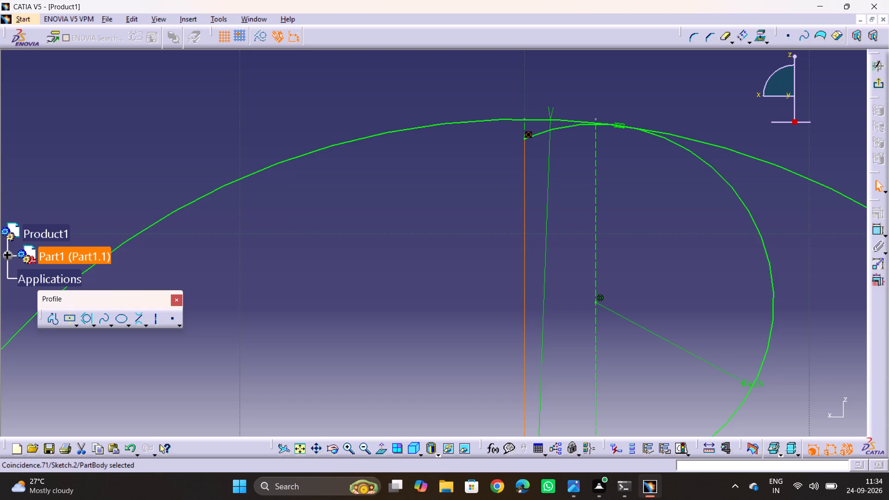
key(Delete)
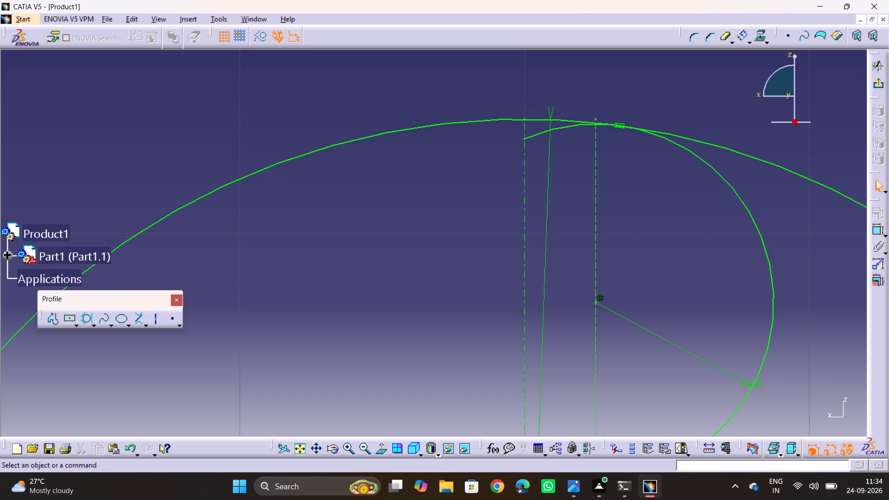
Make the upper endpoint of the R6.25 arc coincident with the outer arc of the profile.
click(524, 140)
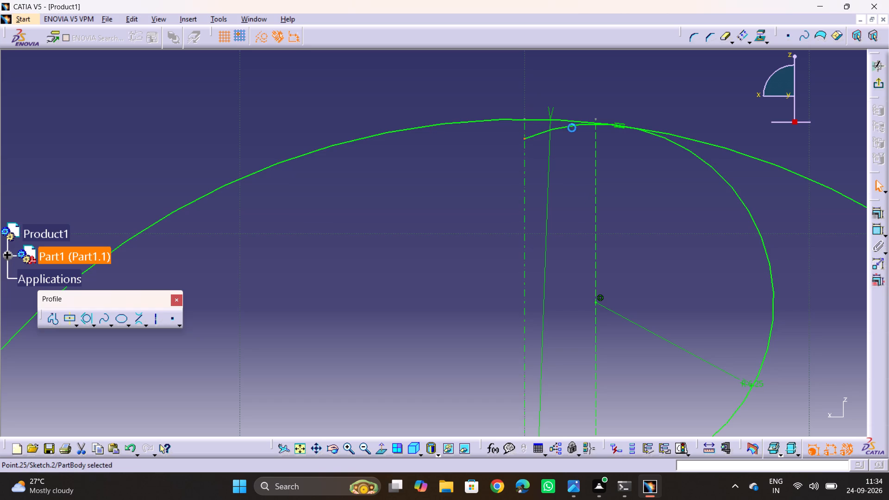
ctrl+click(575, 122)
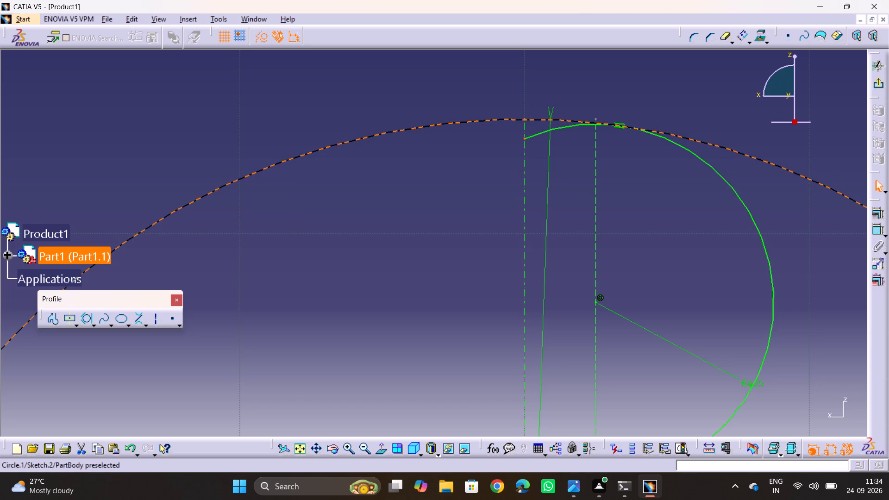
click(871, 211)
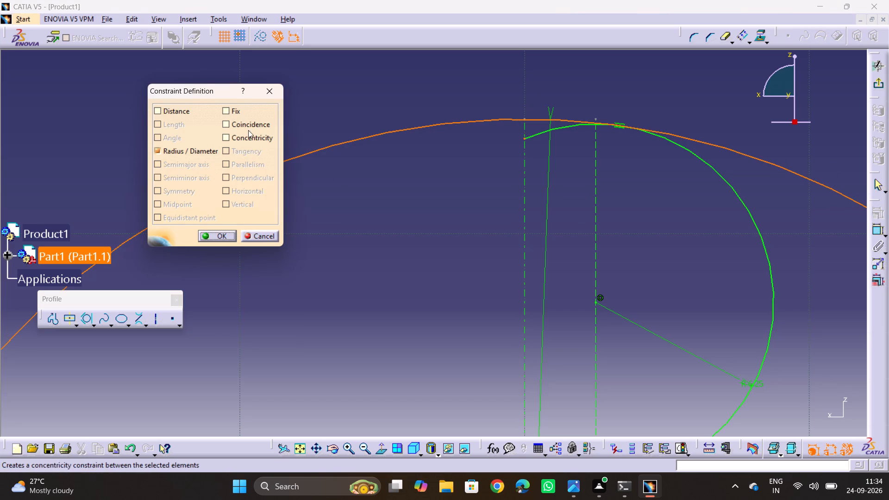
click(249, 125)
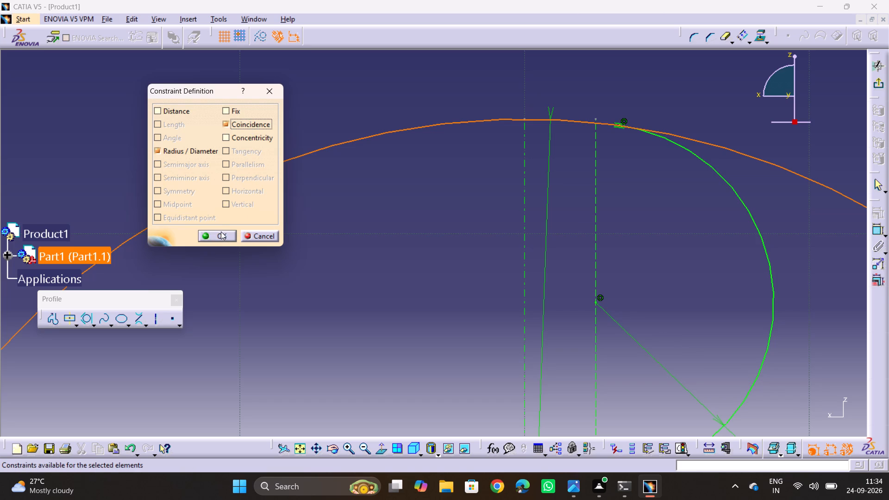
click(219, 234)
click(407, 209)
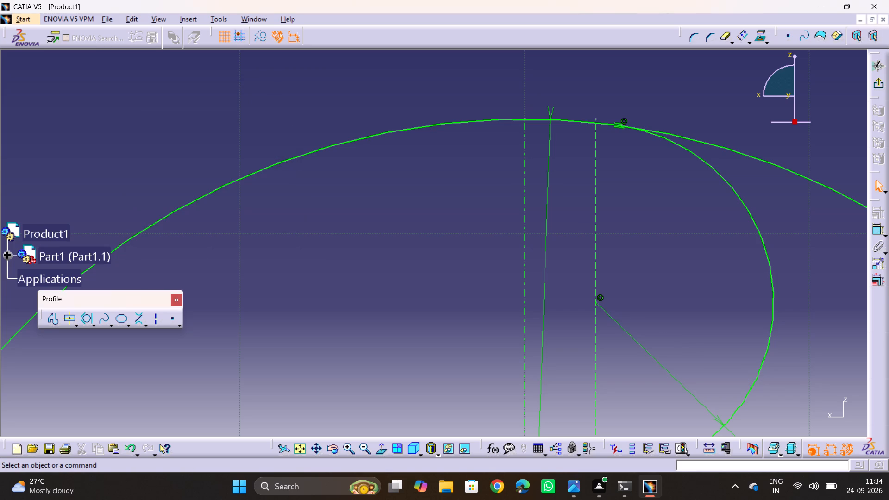
Examine the whole upright profile, including the R6.25 arc's joints, and compare it with reference drawing 12.jpg.
ctrl+middle_drag(433, 158, 432, 275)
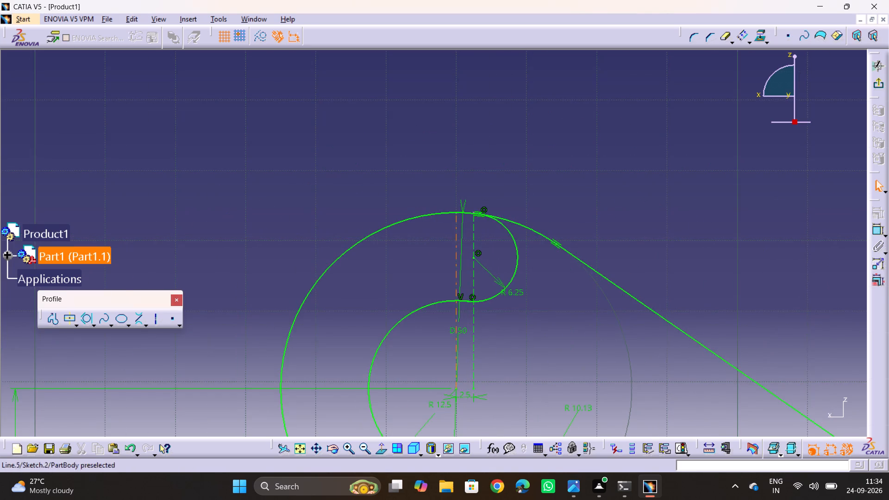
middle_drag(459, 264, 431, 202)
ctrl+middle_drag(637, 251, 625, 184)
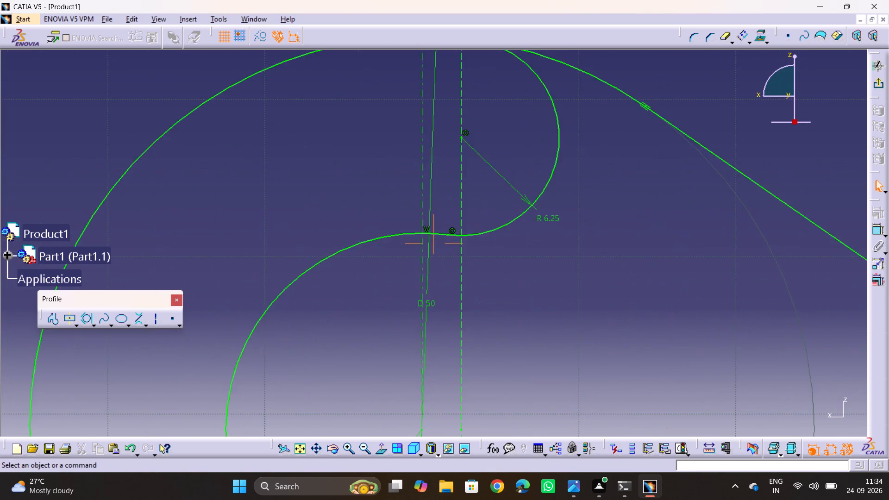
ctrl+middle_drag(625, 184, 641, 270)
middle_drag(640, 302, 624, 196)
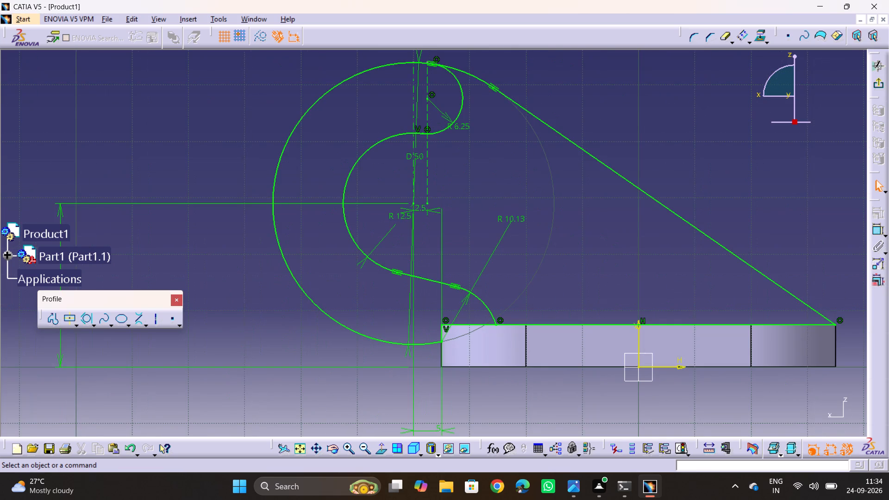
key(alt+Tab)
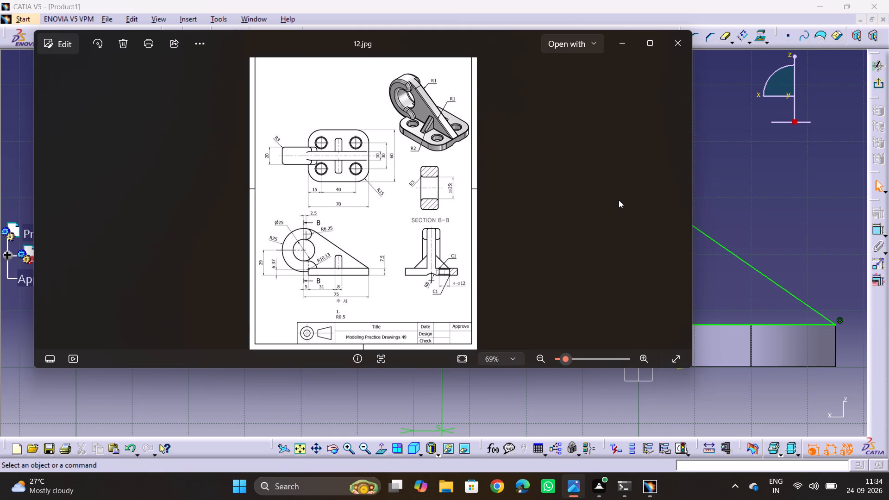
key(alt+Tab)
scroll(610, 222, down, 1)
middle_drag(610, 222, 490, 259)
drag(610, 222, 490, 259)
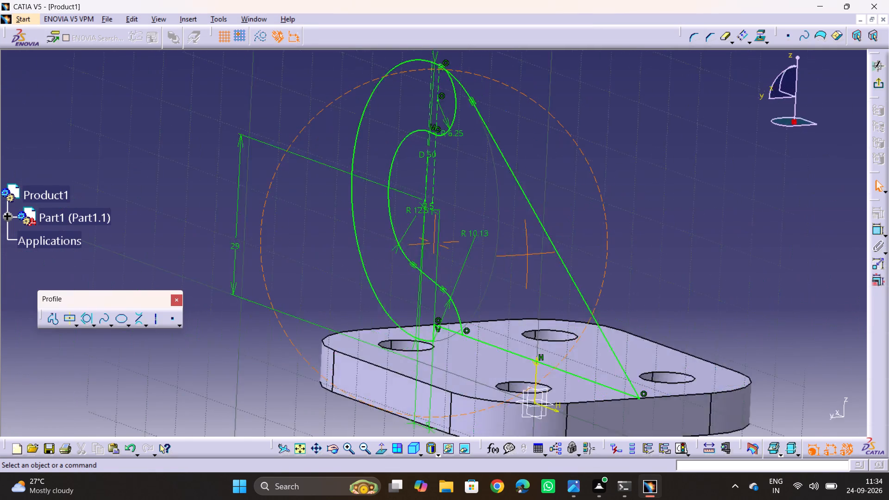
drag(490, 259, 565, 256)
middle_drag(490, 259, 565, 256)
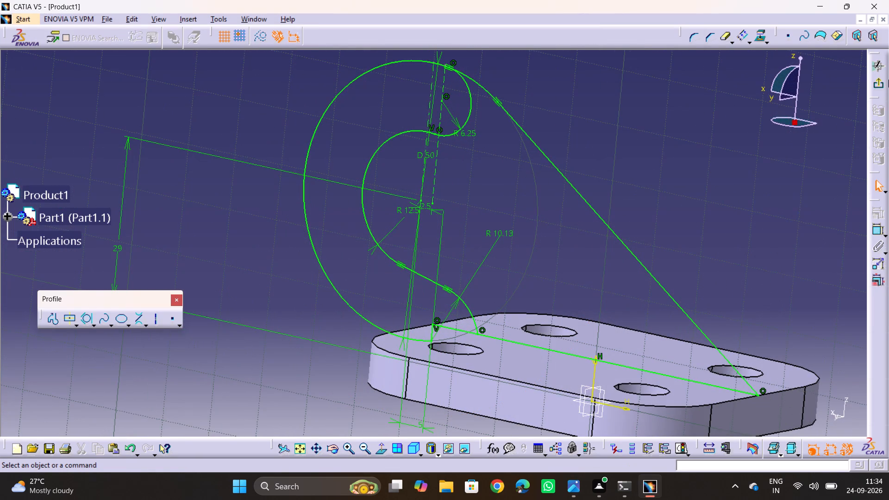
Exit the profile sketch, compare its shape on the base plate with 12.jpg, and reopen the sketch for editing.
click(882, 86)
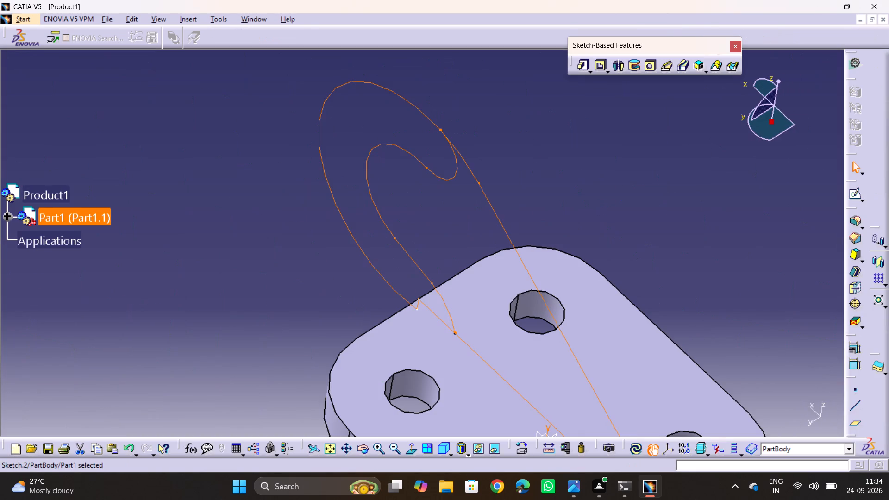
click(601, 210)
middle_drag(528, 288, 560, 319)
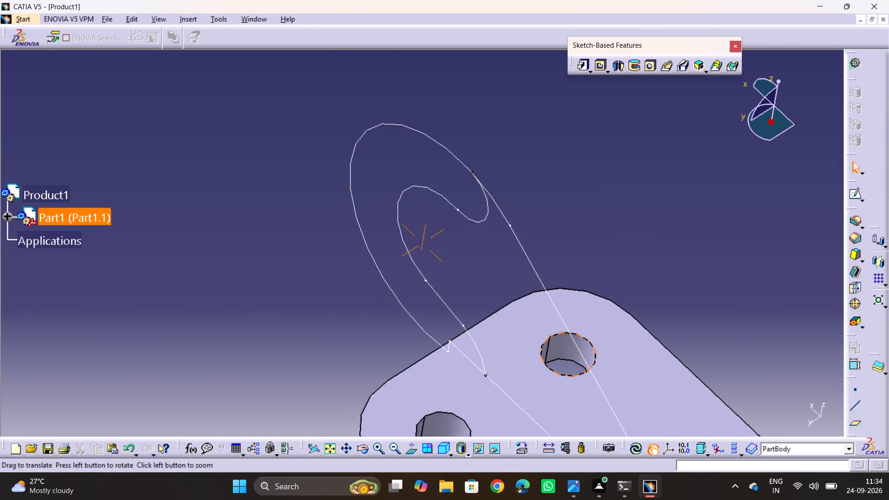
middle_drag(560, 319, 543, 252)
key(alt+Tab)
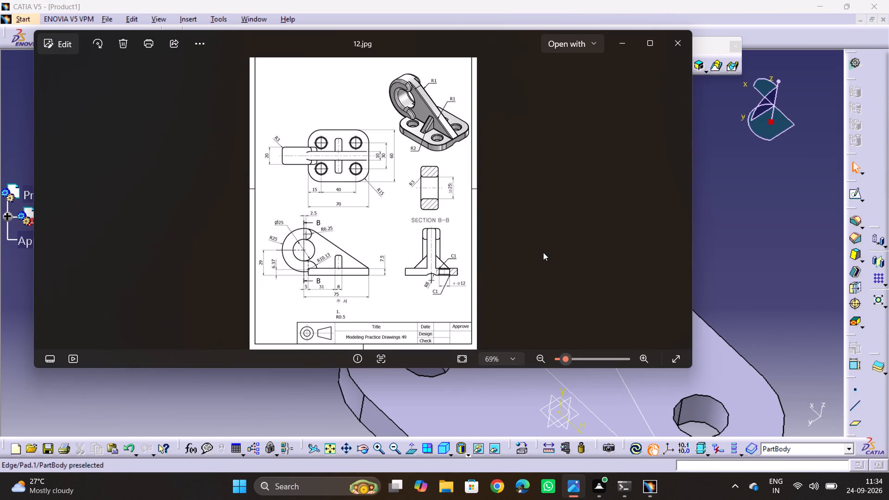
key(alt+Tab)
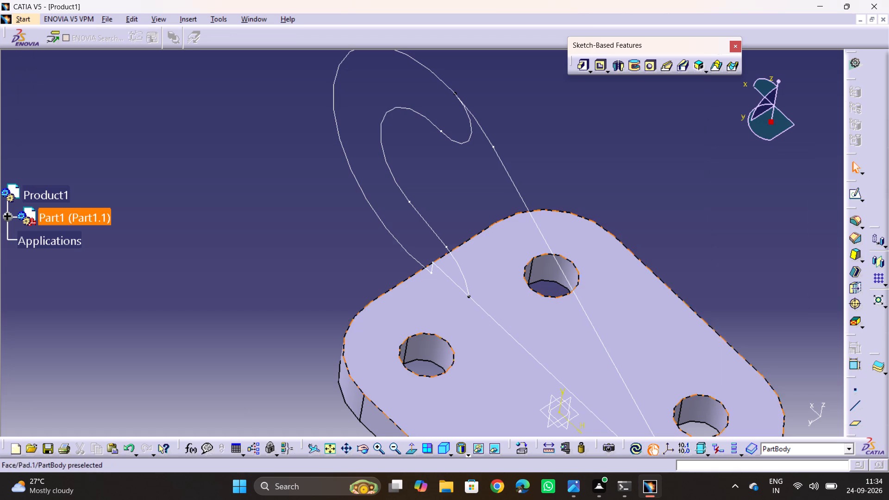
double_click(513, 180)
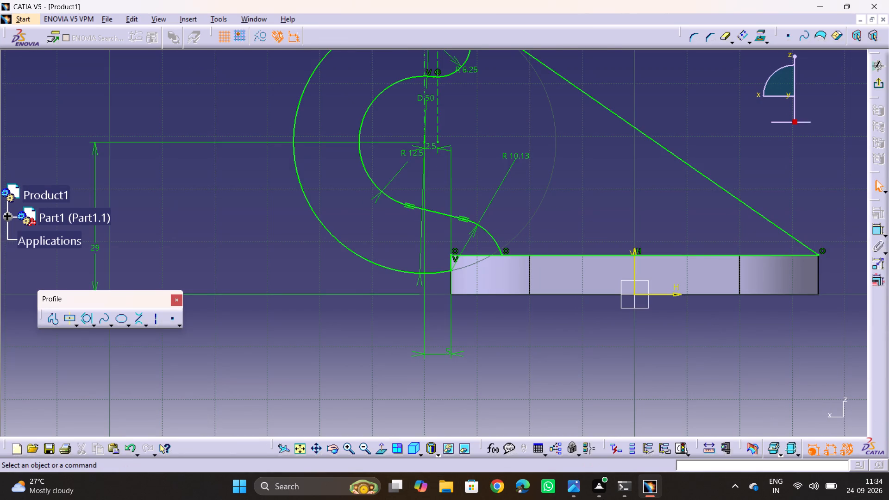
Examine where the R10.13 arc and the outer arc meet the base plate's edges.
ctrl+middle_drag(470, 268, 489, 203)
middle_drag(566, 255, 492, 248)
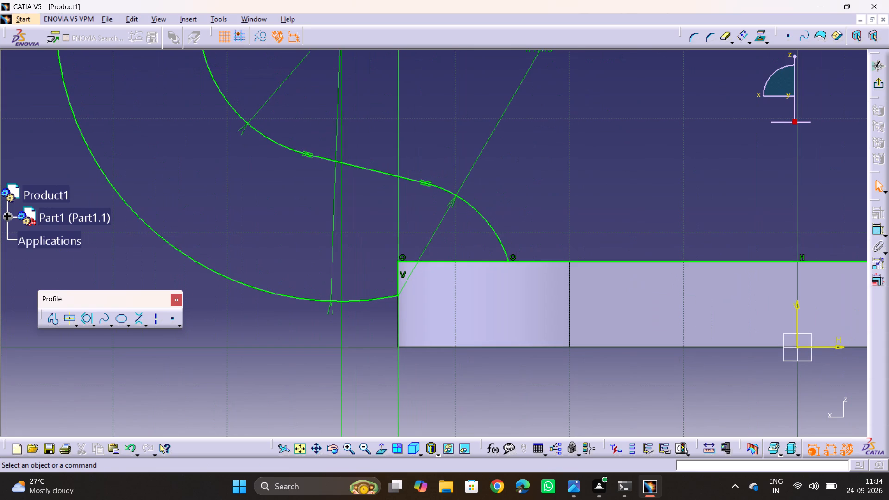
ctrl+middle_drag(607, 237, 608, 305)
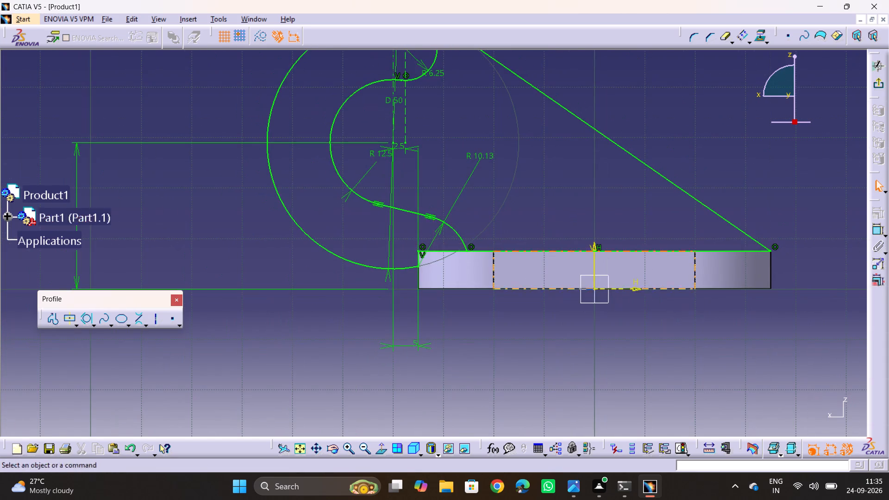
ctrl+middle_drag(466, 243, 508, 112)
ctrl+middle_drag(619, 277, 642, 223)
middle_drag(679, 292, 659, 281)
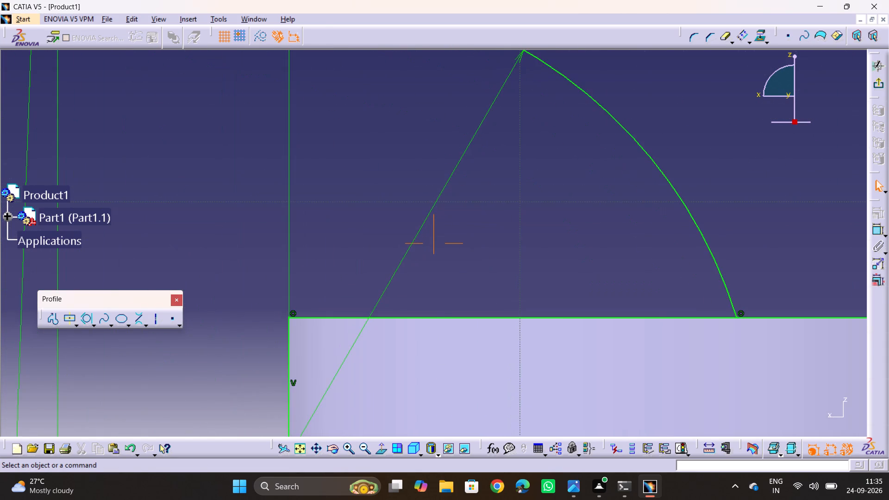
middle_drag(659, 281, 500, 233)
ctrl+middle_drag(612, 165, 619, 279)
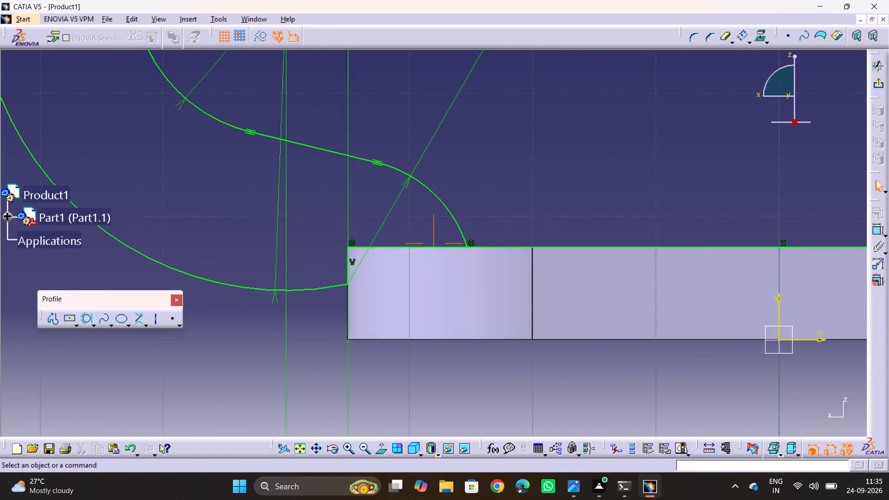
ctrl+middle_drag(619, 279, 614, 309)
ctrl+middle_drag(451, 244, 458, 212)
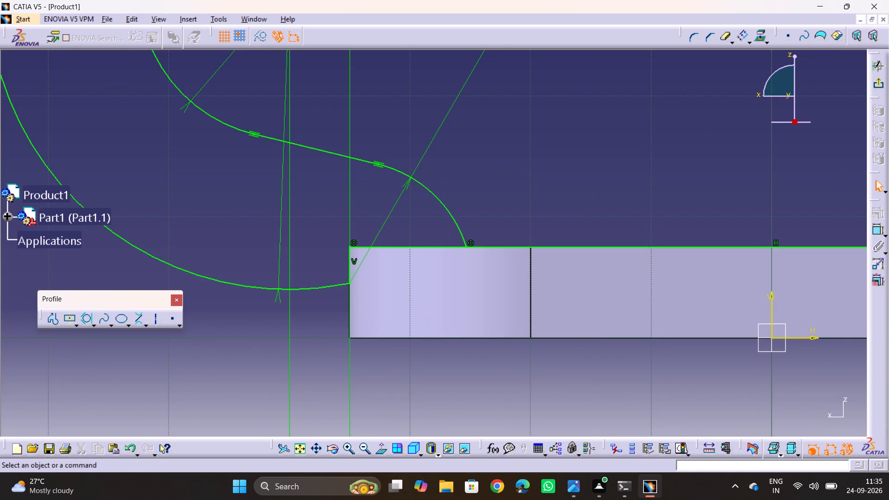
ctrl+middle_drag(640, 198, 646, 270)
middle_drag(570, 216, 584, 300)
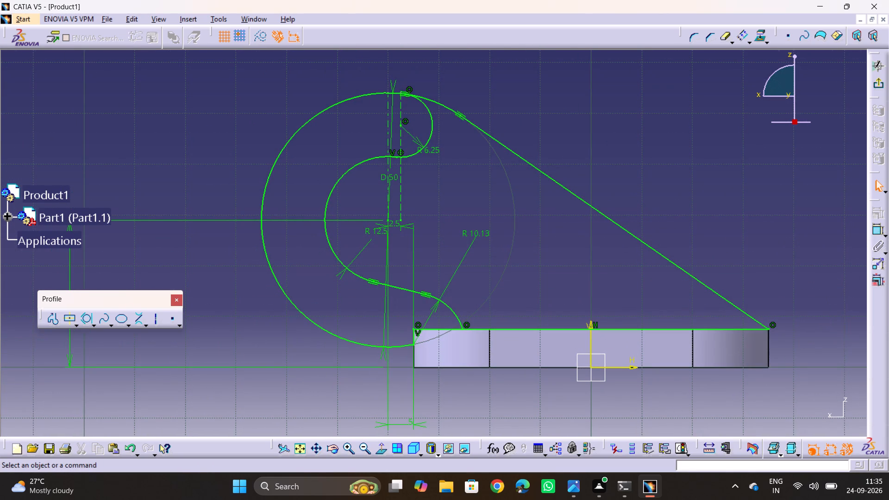
Copy the inner profile geometry, including the R6.25, R12.5 and R10.13 arcs with their constraints.
drag(284, 73, 499, 375)
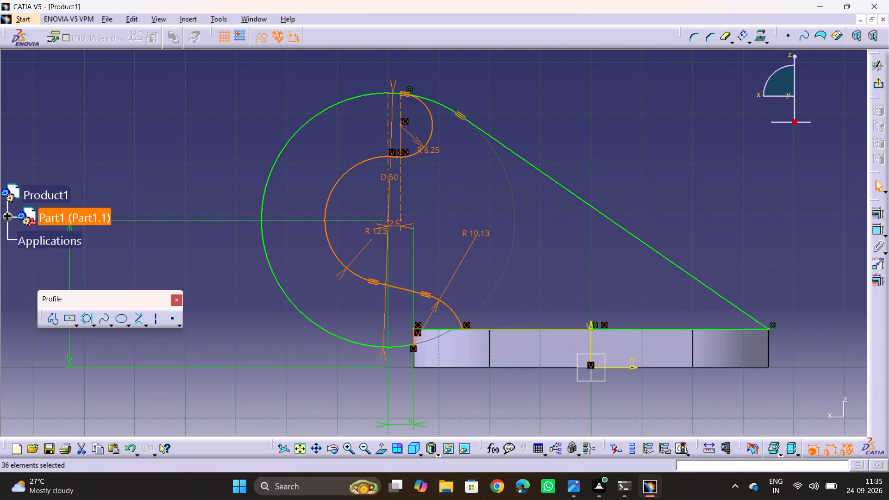
key(ctrl+c)
ctrl+click(499, 375)
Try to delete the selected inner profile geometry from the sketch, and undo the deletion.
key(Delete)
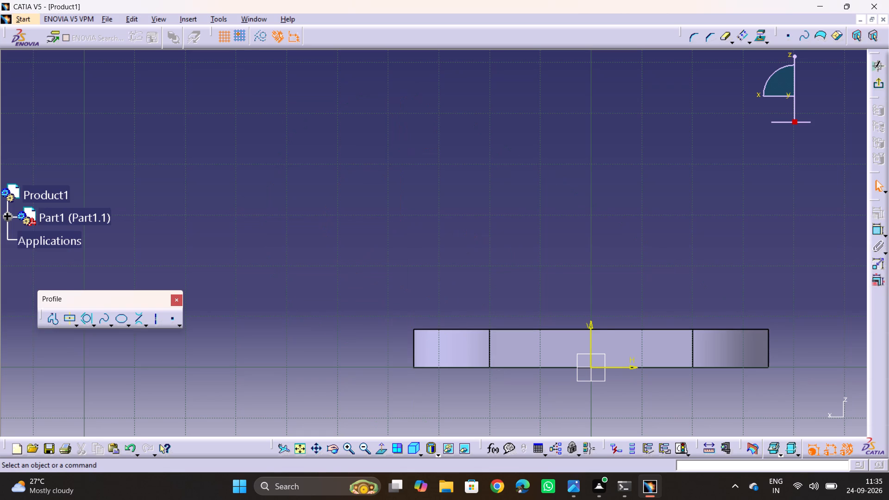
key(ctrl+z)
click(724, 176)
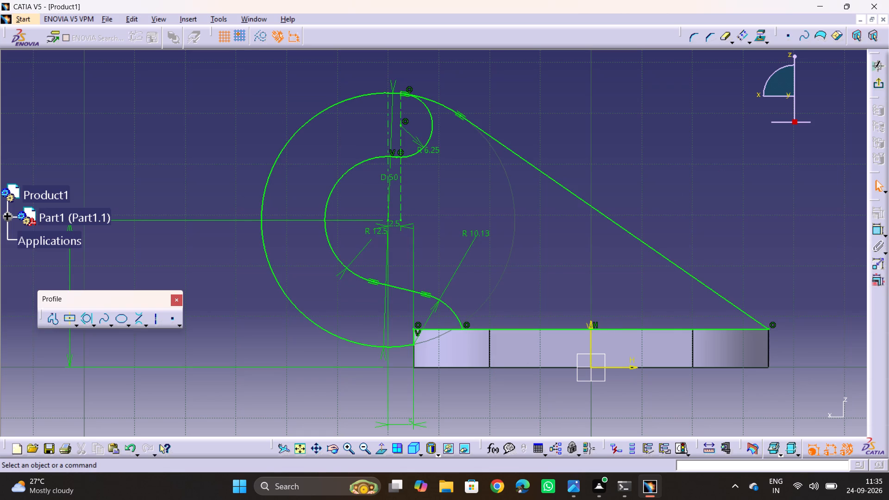
After checking 12.jpg, delete the R12.5 arc, the R6.25 arc and the vertical dashed line through the R6.25 arc's centre.
key(alt+Tab)
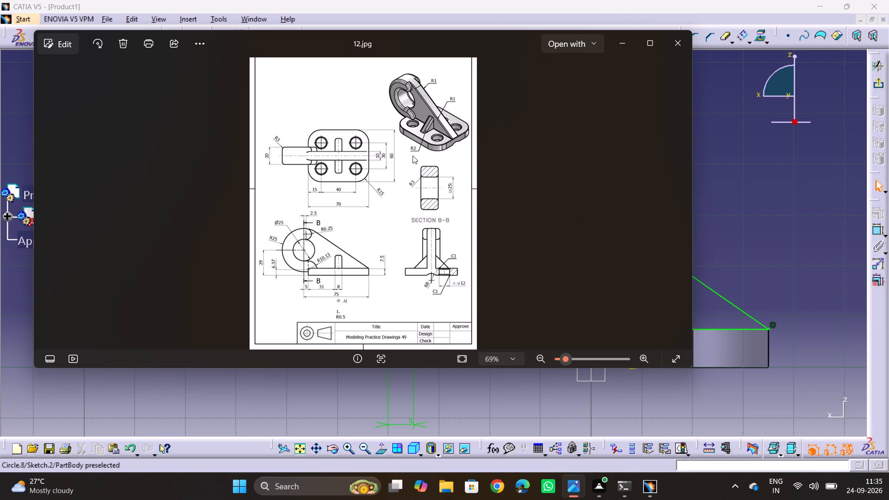
key(alt+Tab)
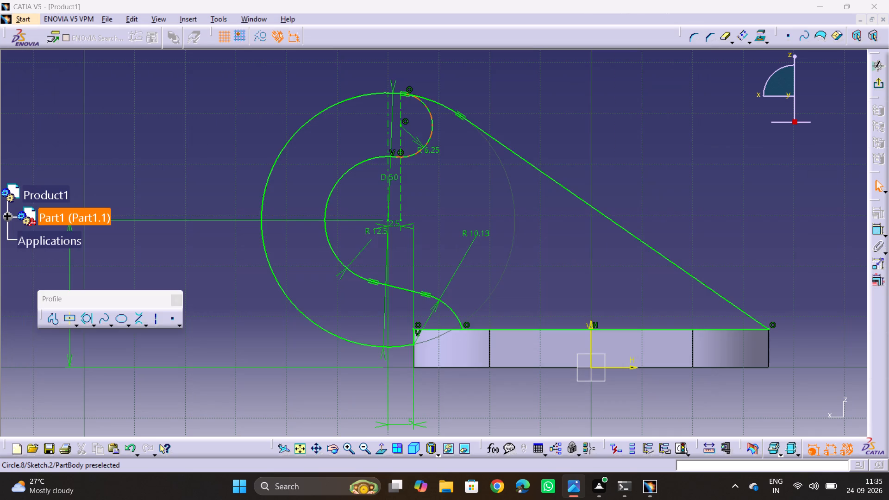
click(330, 197)
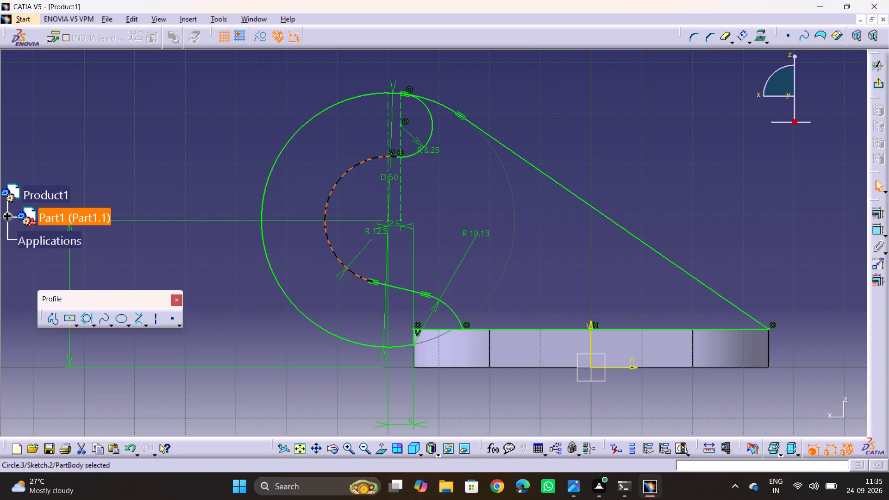
key(Delete)
click(415, 151)
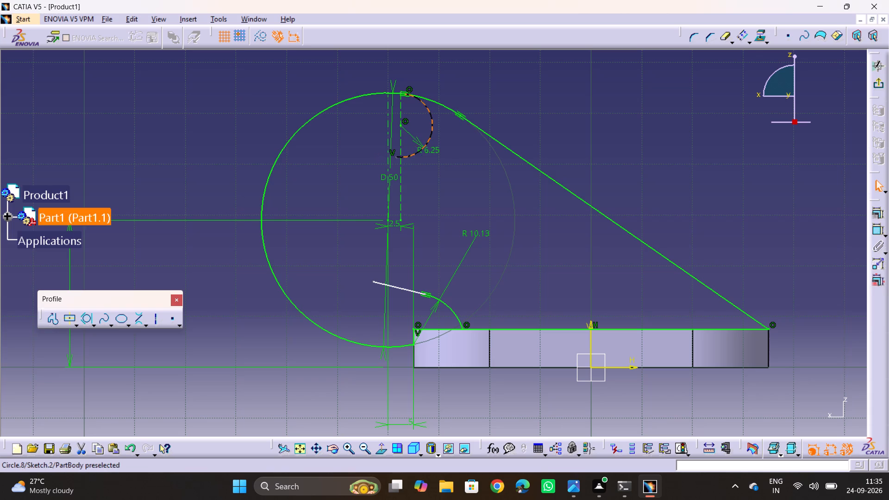
key(Delete)
click(400, 120)
key(Delete)
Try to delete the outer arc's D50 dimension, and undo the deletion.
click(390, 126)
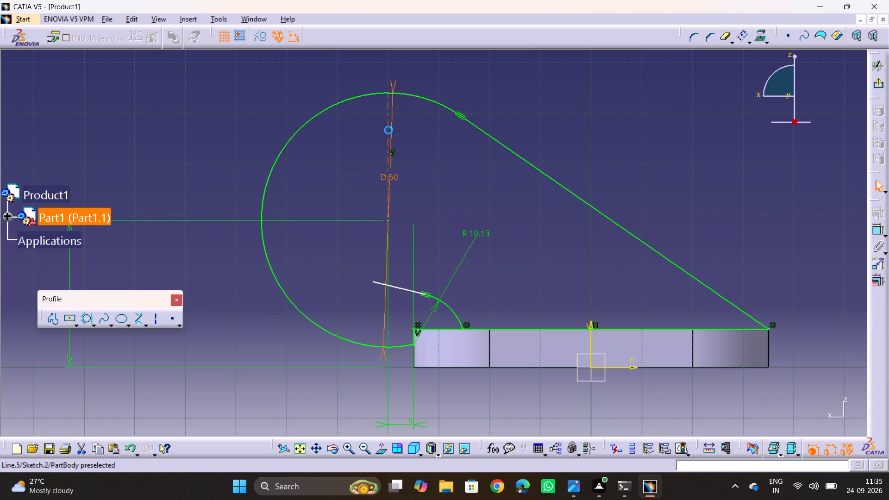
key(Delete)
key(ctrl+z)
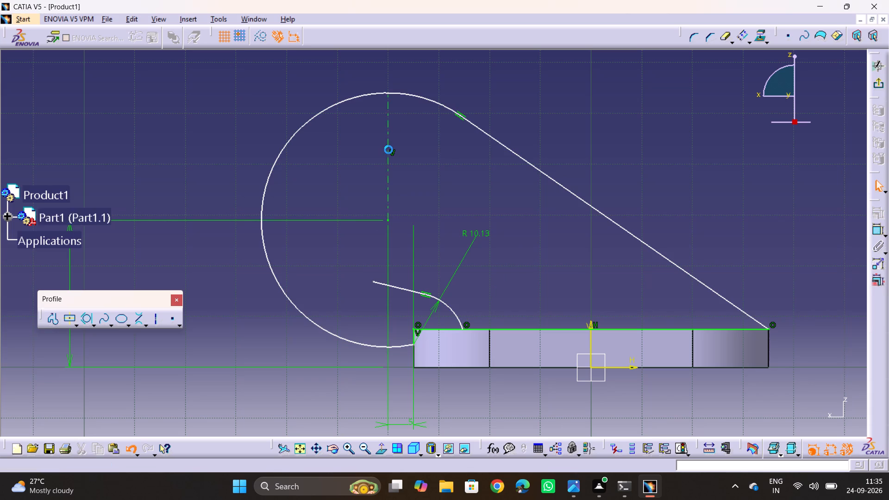
Delete the R10.13 arc and the slanted line joined to it, and exit the sketch.
click(457, 312)
key(Delete)
click(407, 288)
key(Delete)
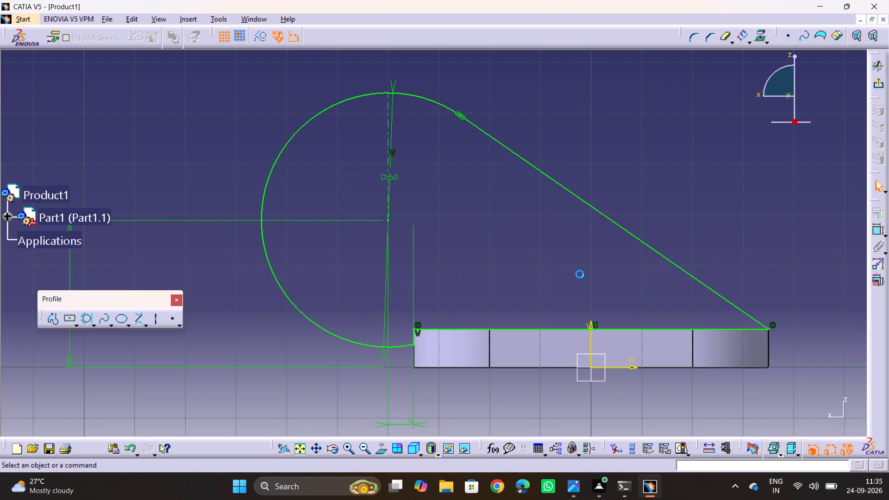
click(873, 87)
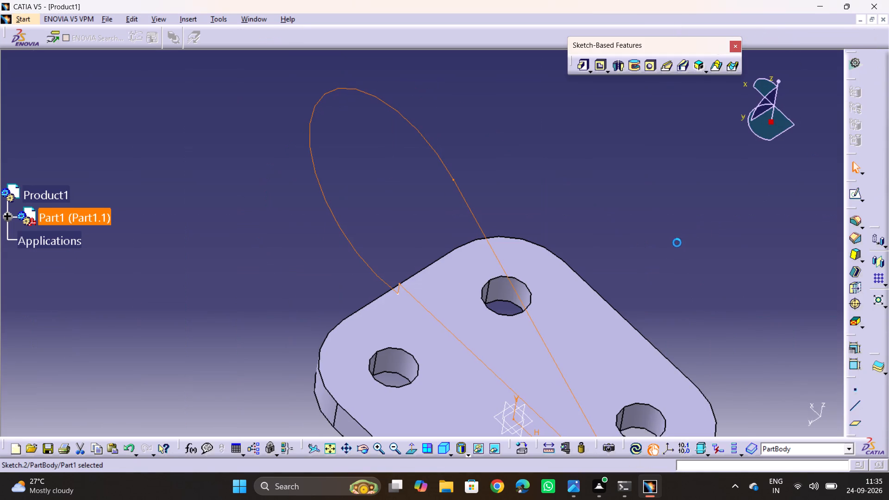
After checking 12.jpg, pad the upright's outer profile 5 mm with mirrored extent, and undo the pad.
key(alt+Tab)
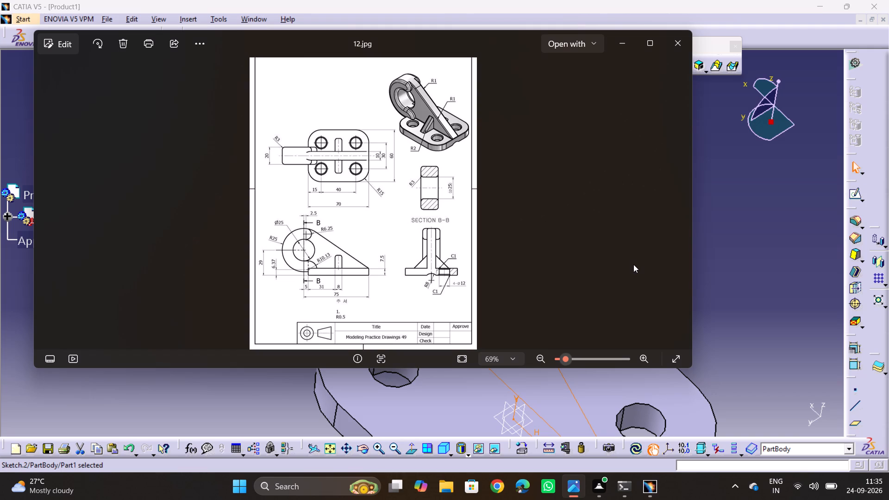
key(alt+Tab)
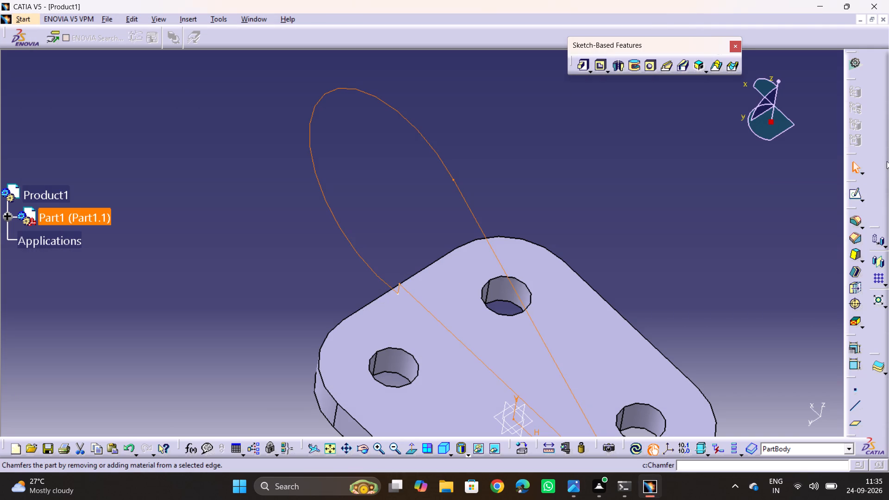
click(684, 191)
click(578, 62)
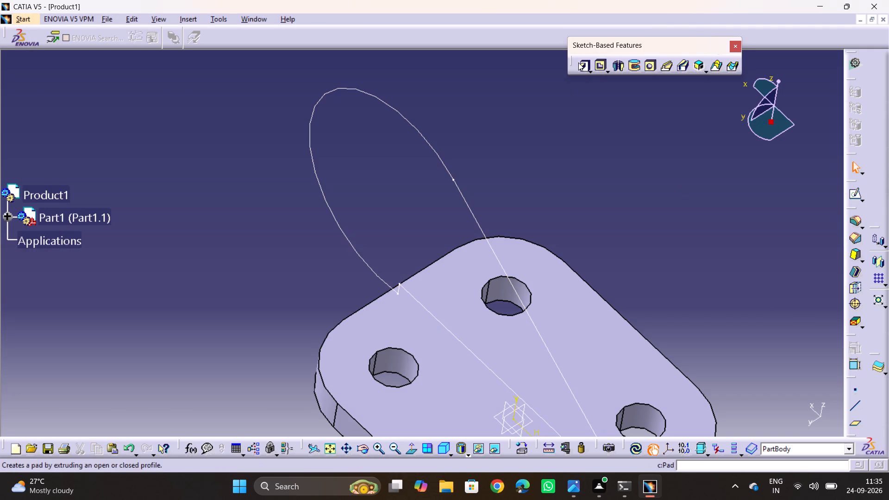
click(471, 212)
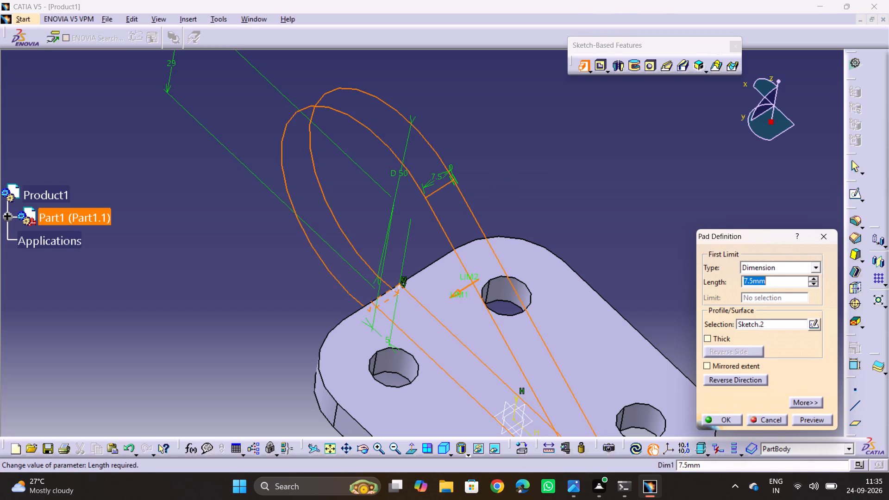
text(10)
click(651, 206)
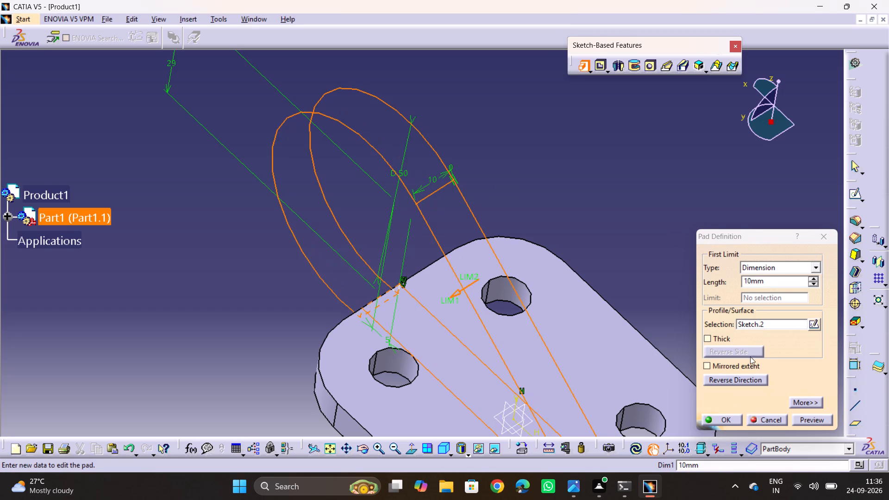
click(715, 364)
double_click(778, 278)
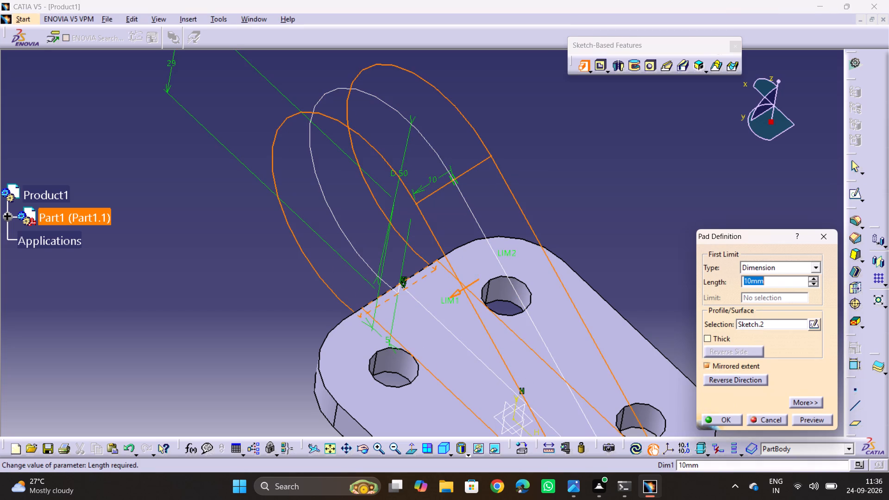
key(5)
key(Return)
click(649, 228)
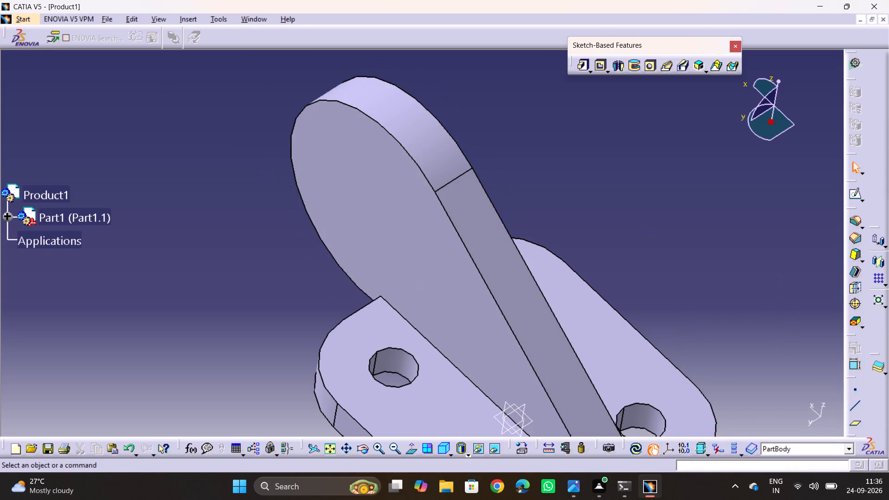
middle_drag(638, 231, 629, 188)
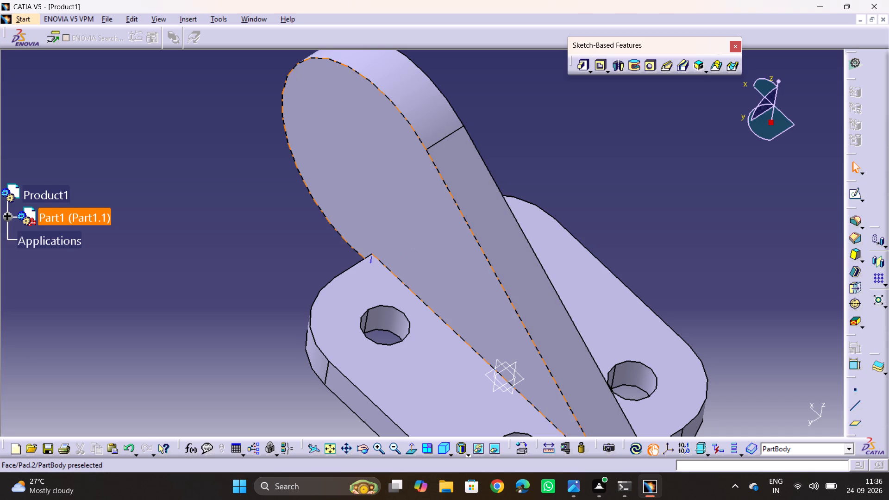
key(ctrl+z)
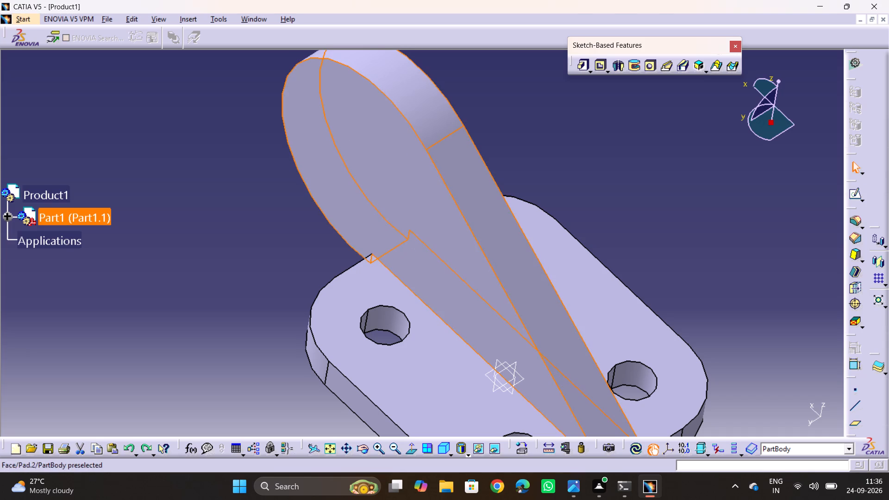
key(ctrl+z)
In the upright's sketch, draw a circle of about 10 mm radius centred on the D50 arc's centre.
double_click(441, 129)
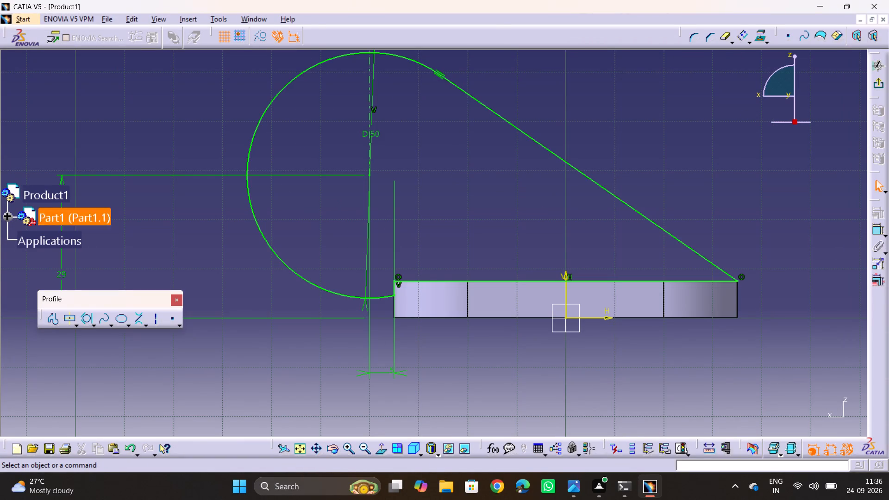
click(95, 325)
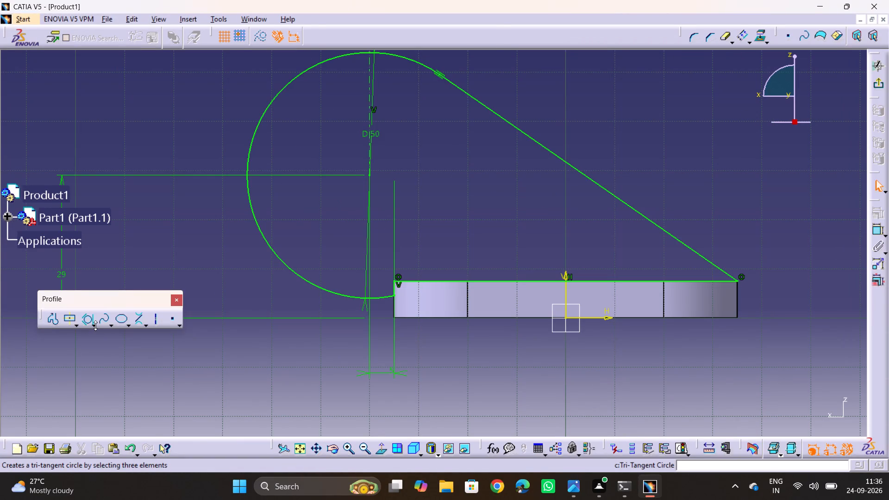
click(116, 335)
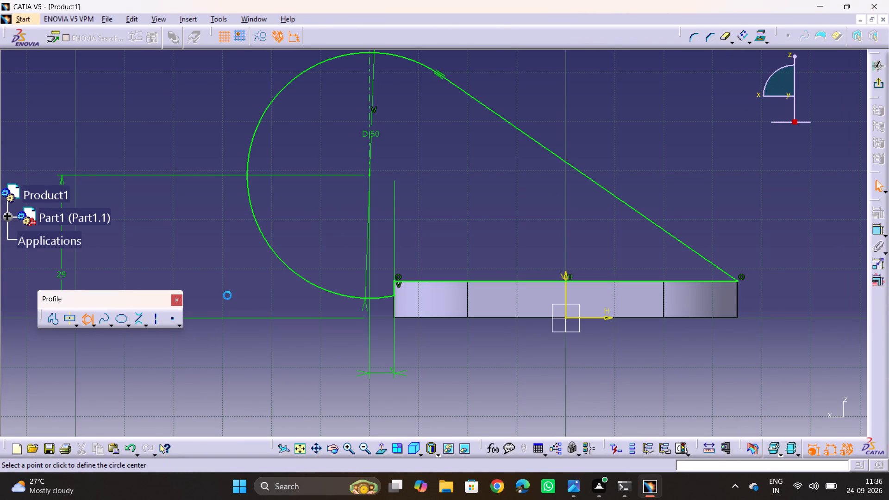
click(368, 175)
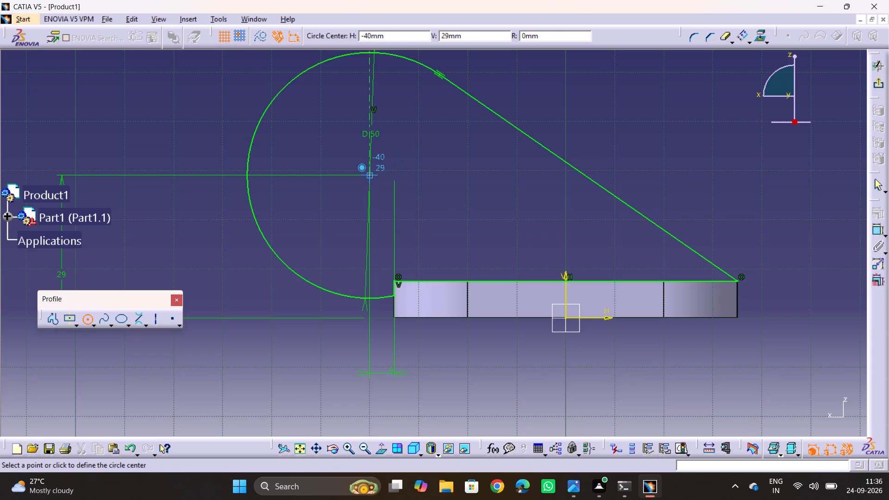
click(399, 216)
After checking 12.jpg, dimension the inner circle's radius as 12.5 mm and exit the sketch.
key(alt+Tab)
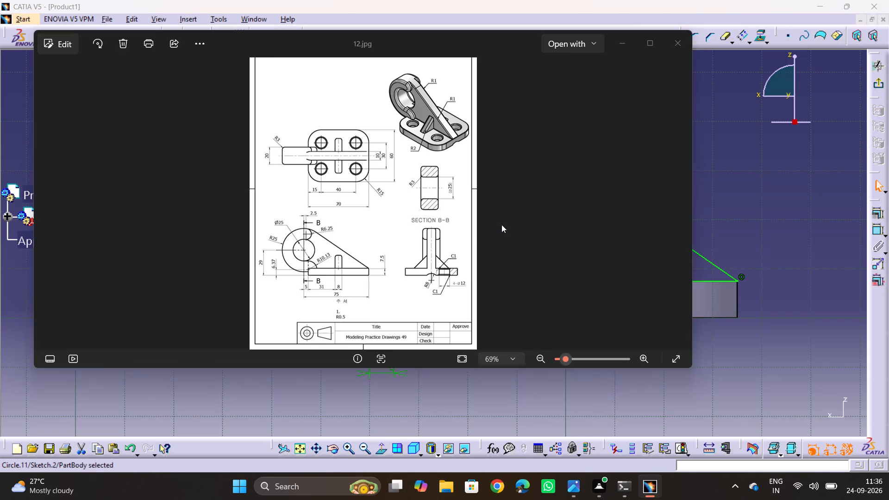
key(alt+Tab)
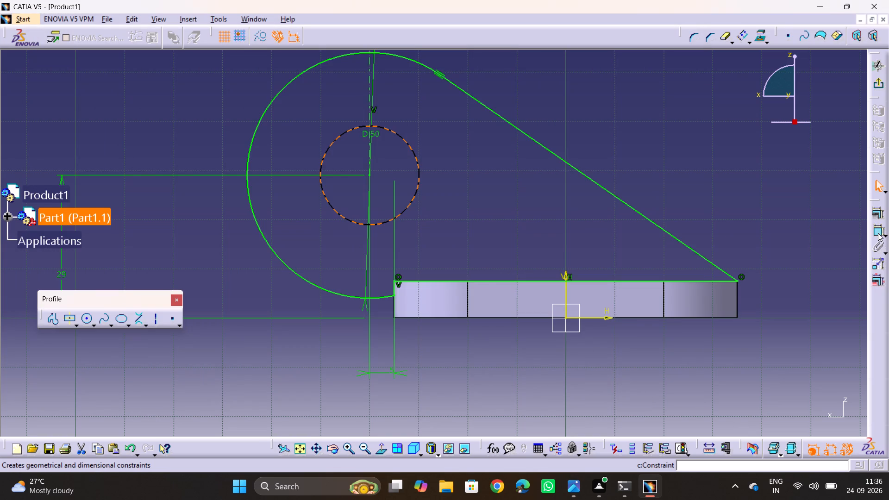
click(876, 232)
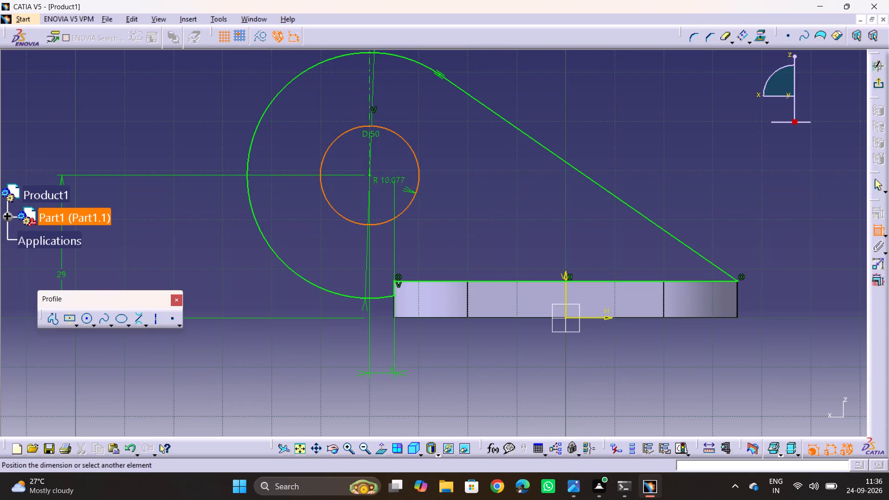
click(391, 170)
double_click(392, 165)
text(12.5)
key(Return)
click(607, 162)
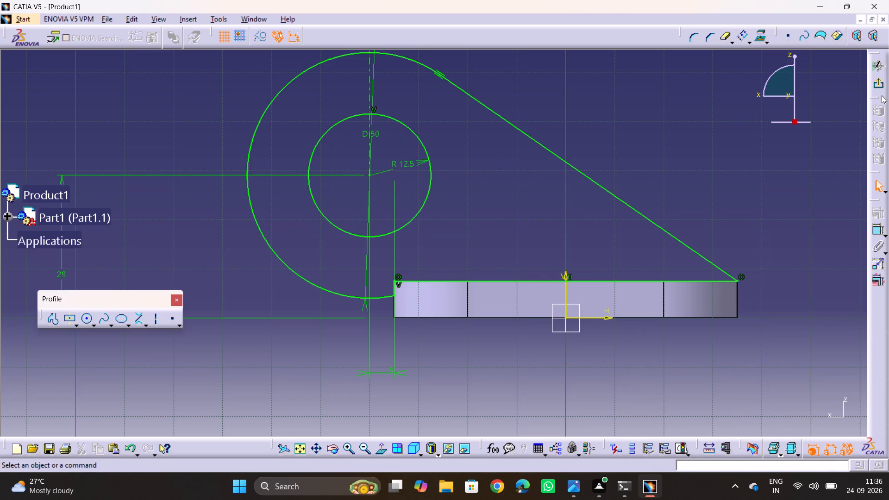
click(883, 83)
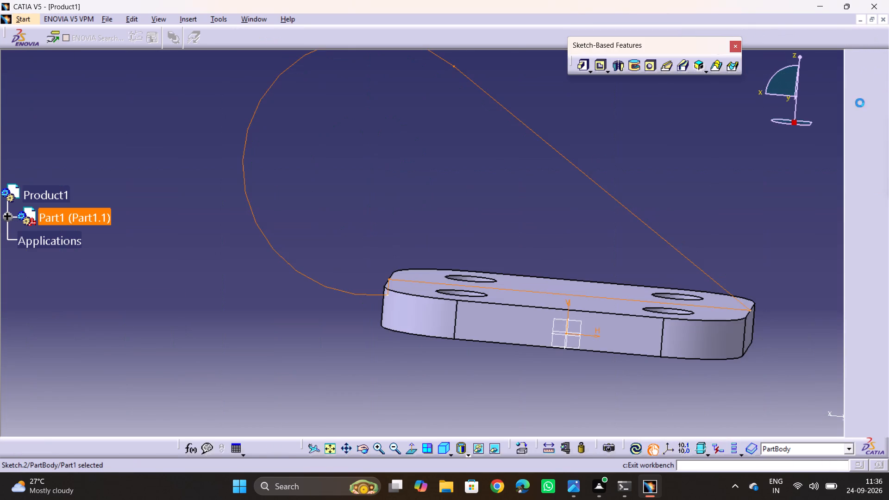
Pad the upright's sketch 5 mm with mirrored extent.
click(575, 66)
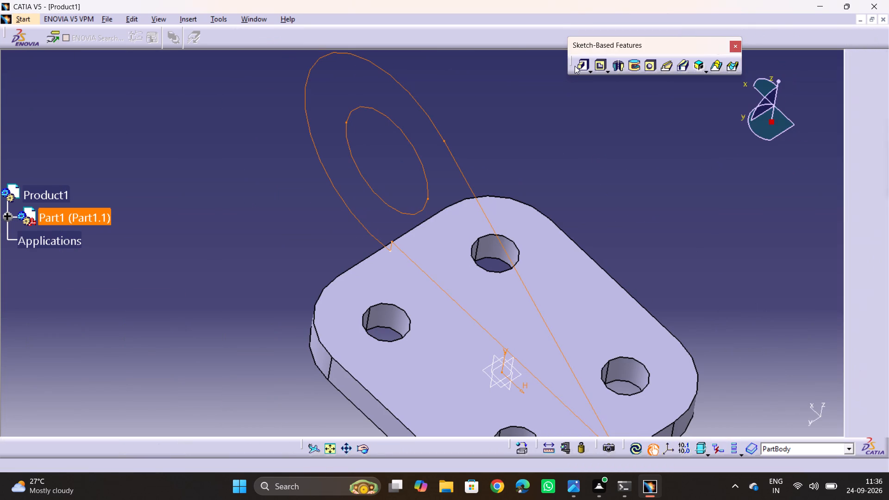
click(579, 68)
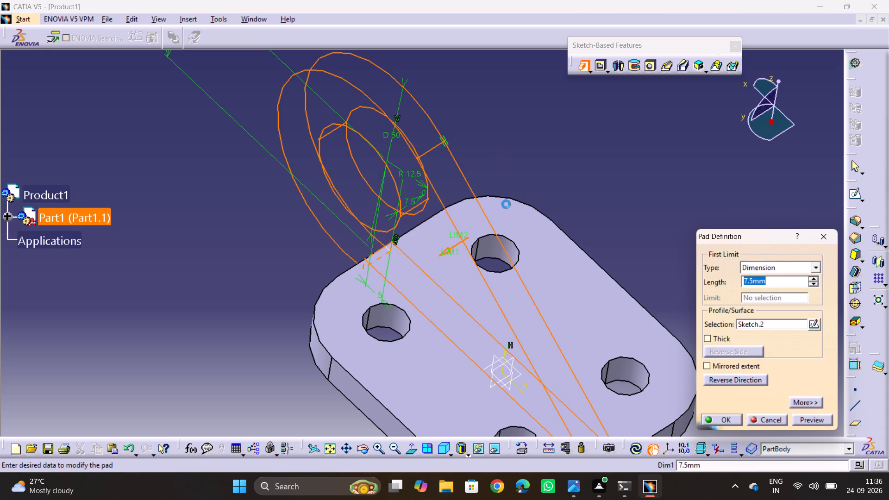
text(10)
click(670, 195)
double_click(754, 282)
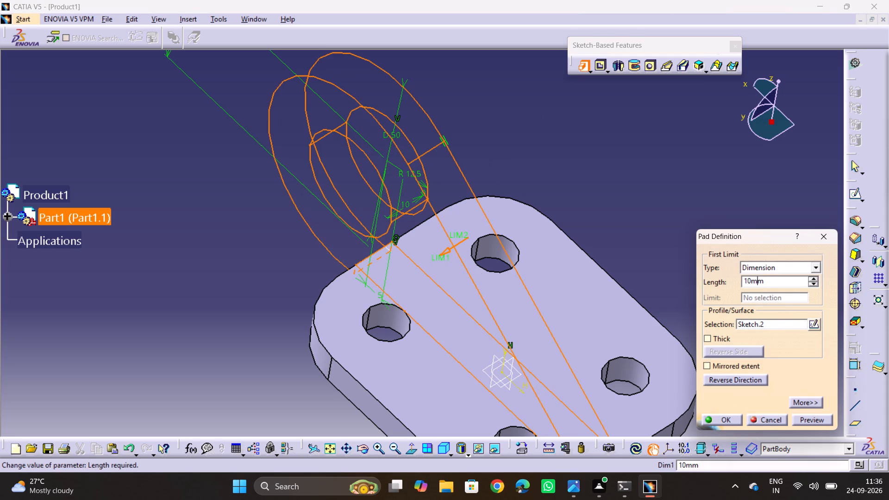
triple_click(756, 281)
key(5)
click(626, 190)
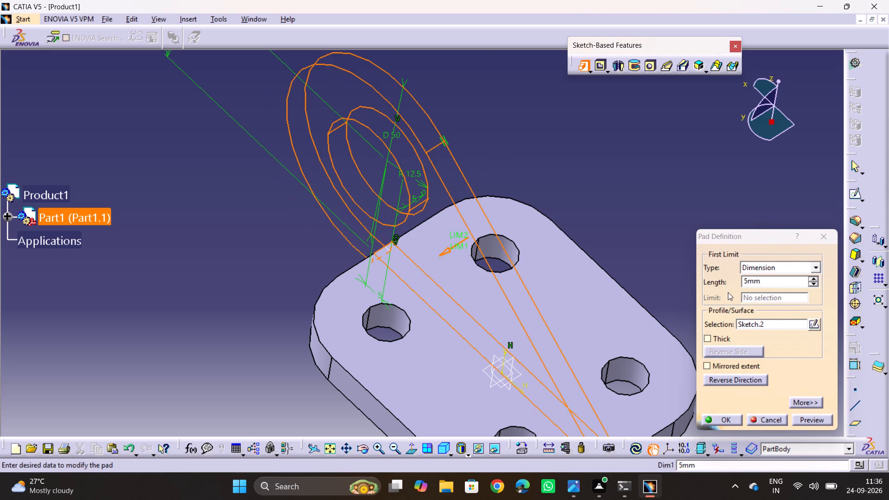
click(715, 362)
click(728, 420)
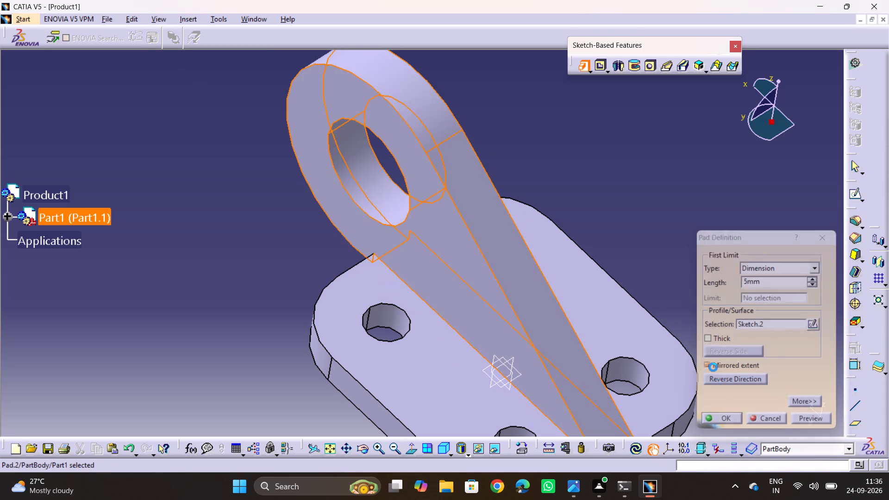
click(594, 219)
Start a sketch on the upright's side face and paste the copied inner profile geometry into it.
click(408, 125)
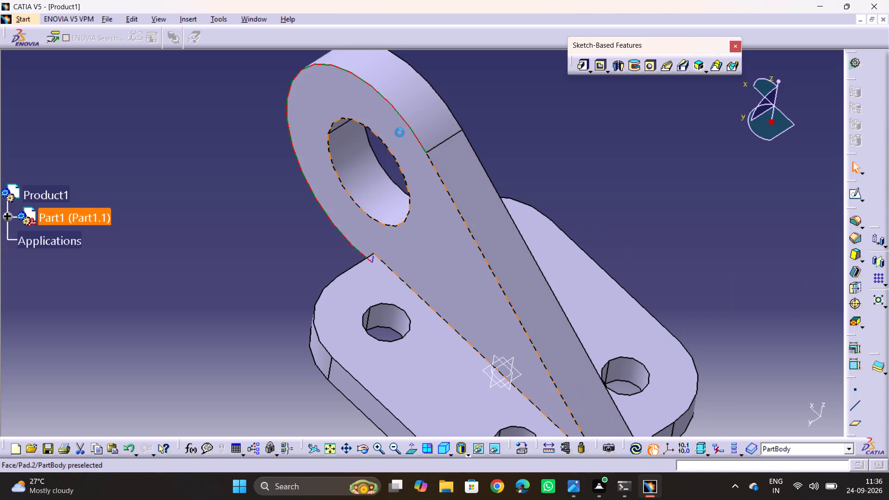
click(395, 136)
click(852, 192)
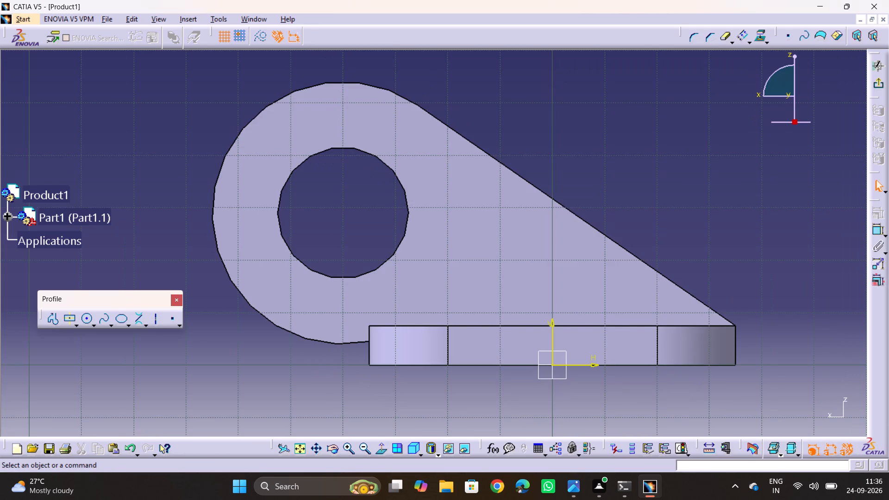
key(ctrl+v)
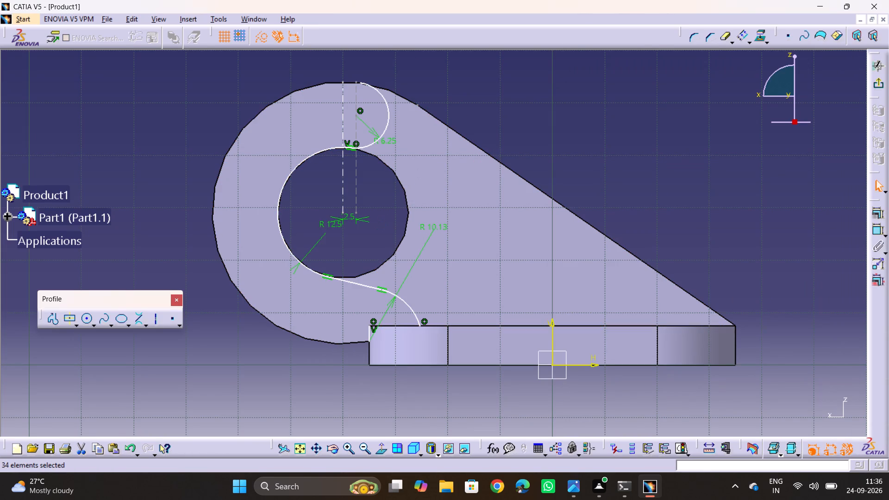
click(681, 164)
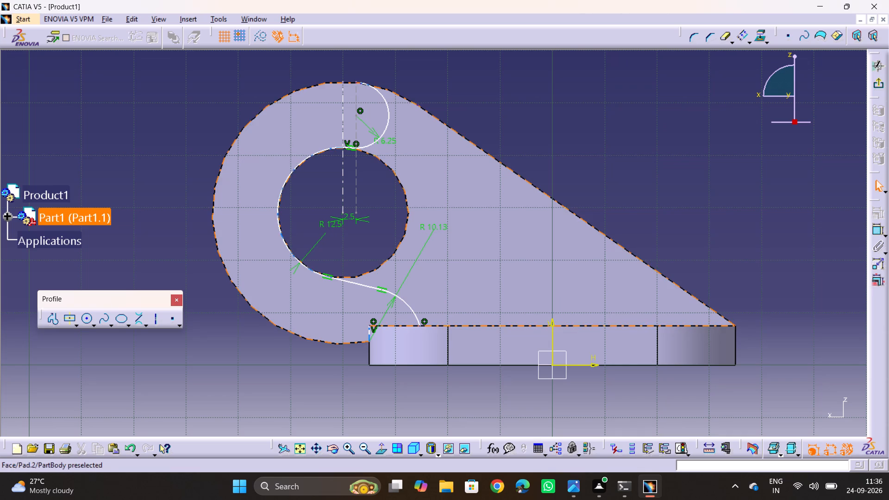
Draw a circle of about 25 mm radius centred on the upright's hole, passing through the upper end of the R6.25 arc.
click(88, 319)
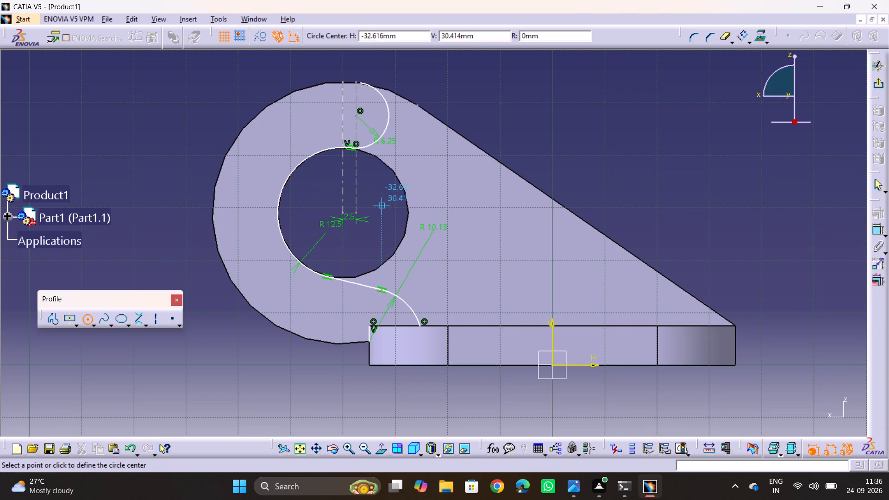
click(341, 214)
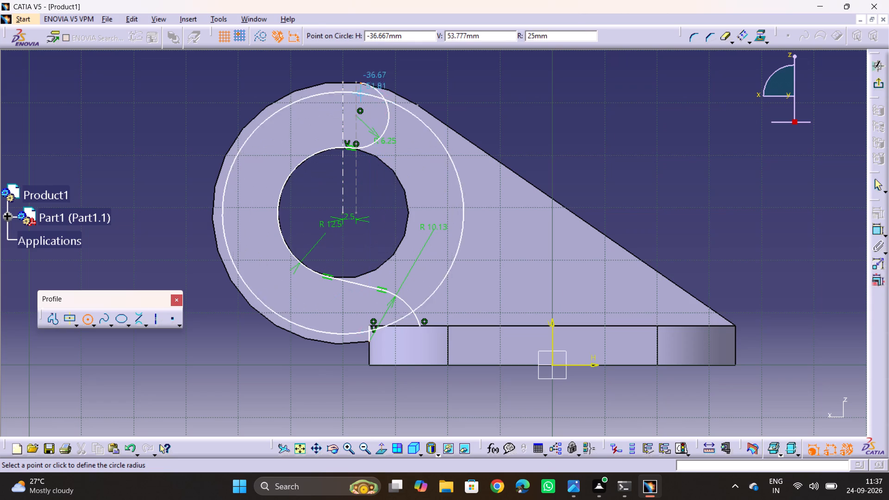
click(361, 81)
click(543, 116)
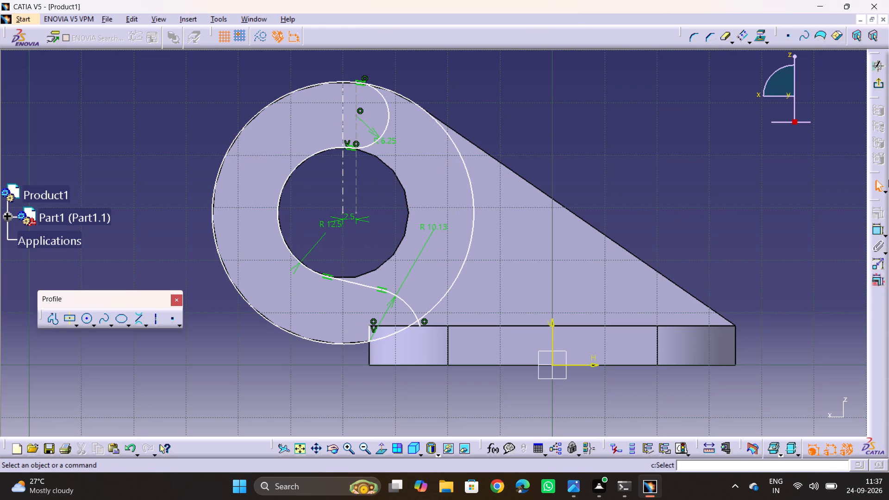
Quick-trim the new circle from the R6.25 arc's upper end, past the R10.13 arc, to the short vertical line at the base plate.
click(722, 39)
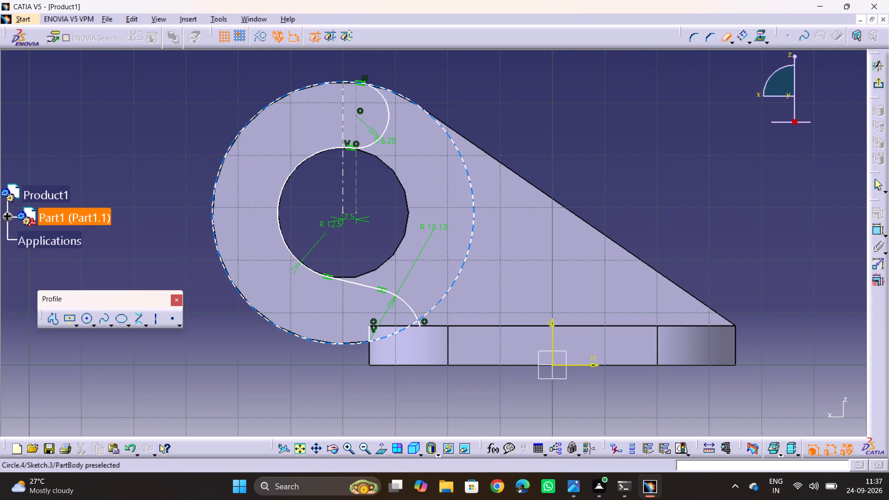
click(472, 248)
ctrl+middle_drag(426, 329, 433, 233)
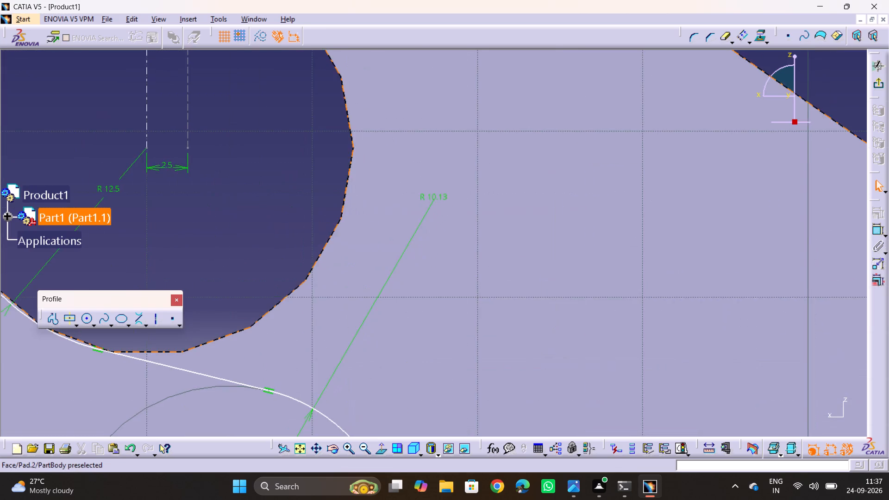
middle_drag(445, 306, 484, 69)
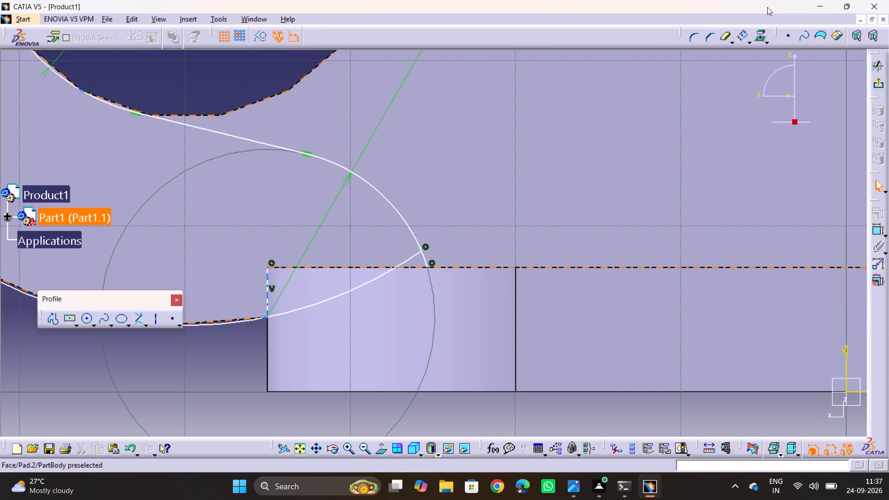
double_click(729, 38)
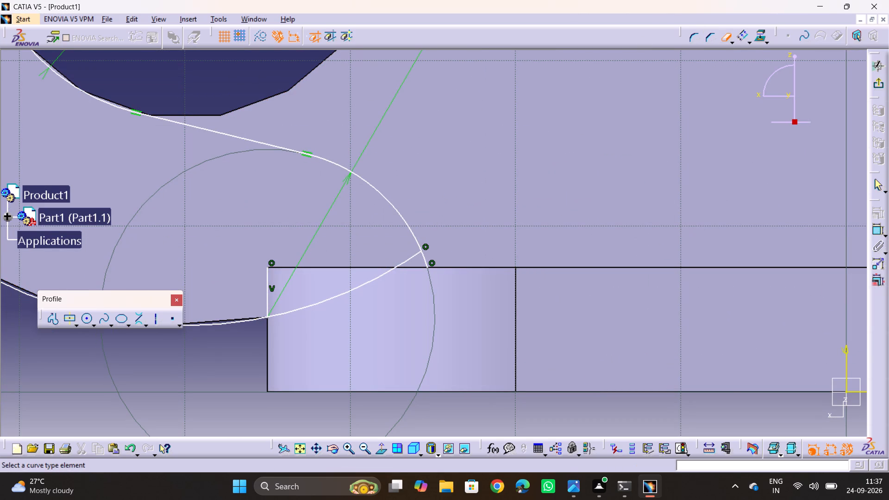
click(344, 293)
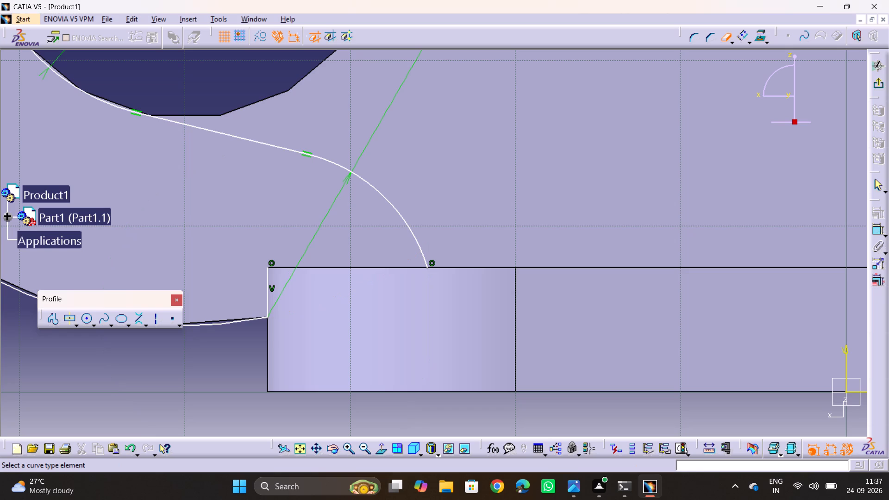
Draw a horizontal line about 9.7 mm long from the short vertical line's upper end to the R10.13 arc's lower end.
key(Escape)
key(Escape)
key(Escape)
key(Escape)
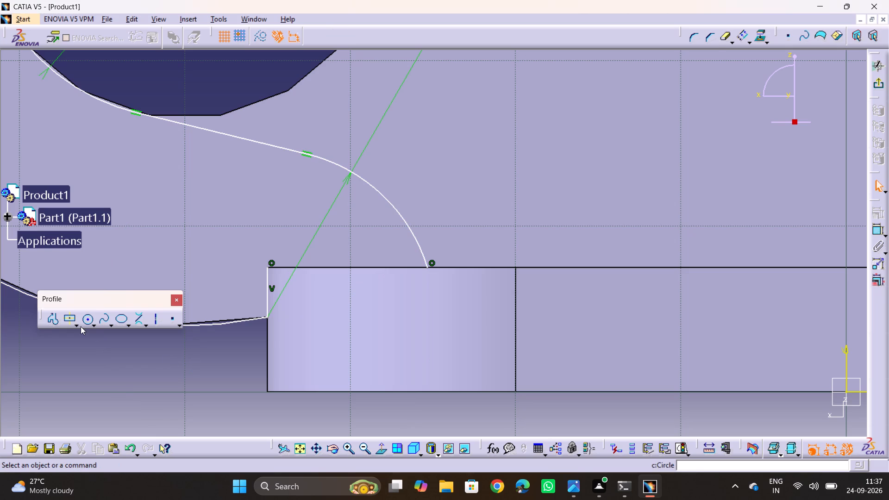
key(Escape)
click(146, 327)
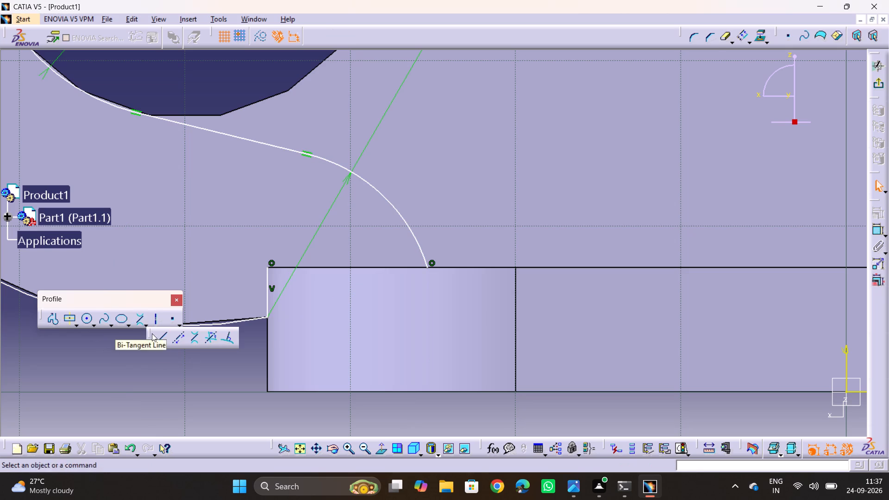
click(159, 343)
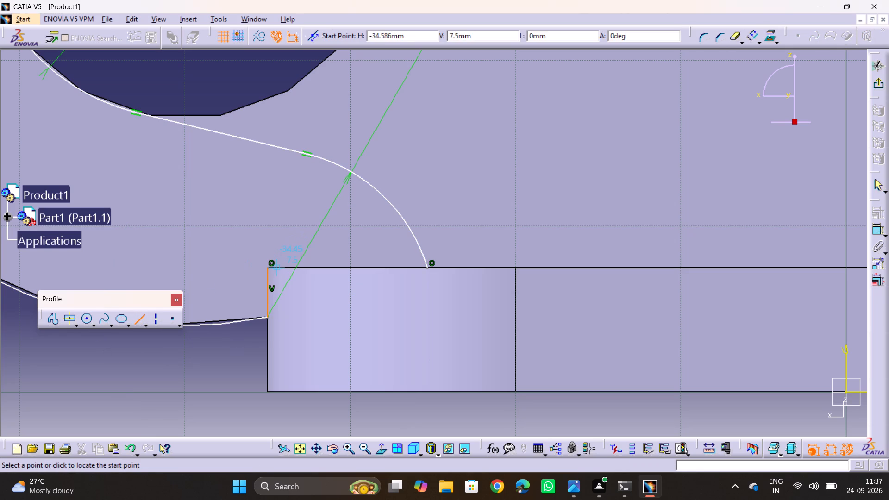
click(266, 268)
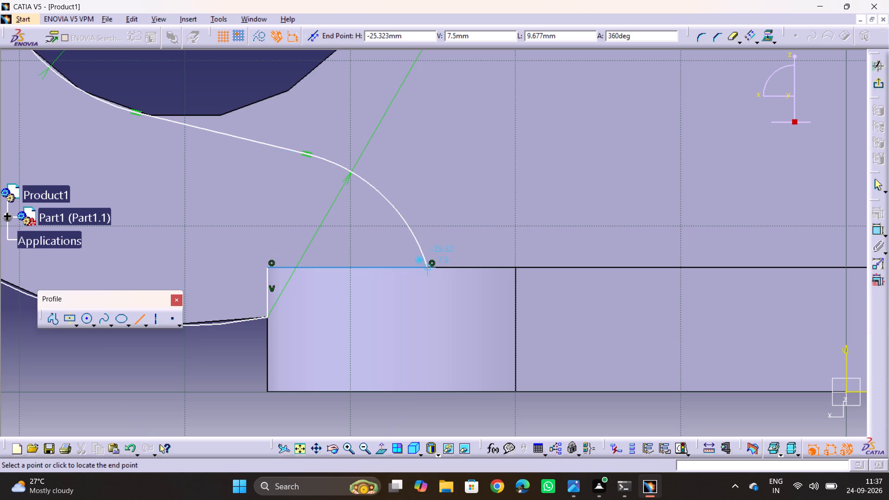
click(425, 269)
click(192, 375)
key(Escape)
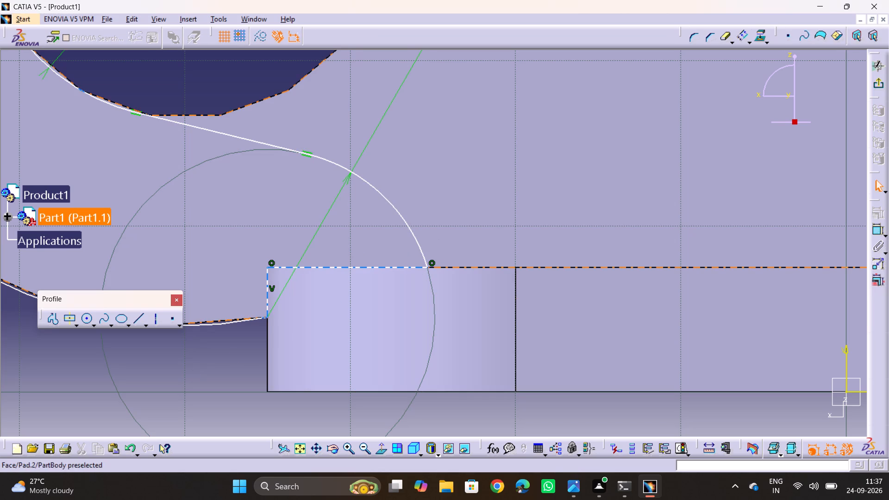
Exit the sketch and, from its update diagnosis, delete the Coincidence.1 constraint at the short vertical line's upper end.
ctrl+middle_drag(579, 175, 545, 313)
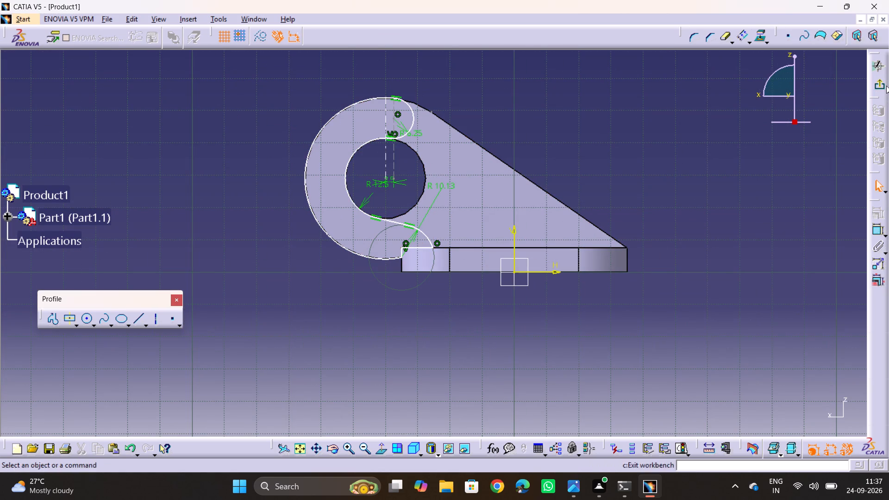
click(886, 86)
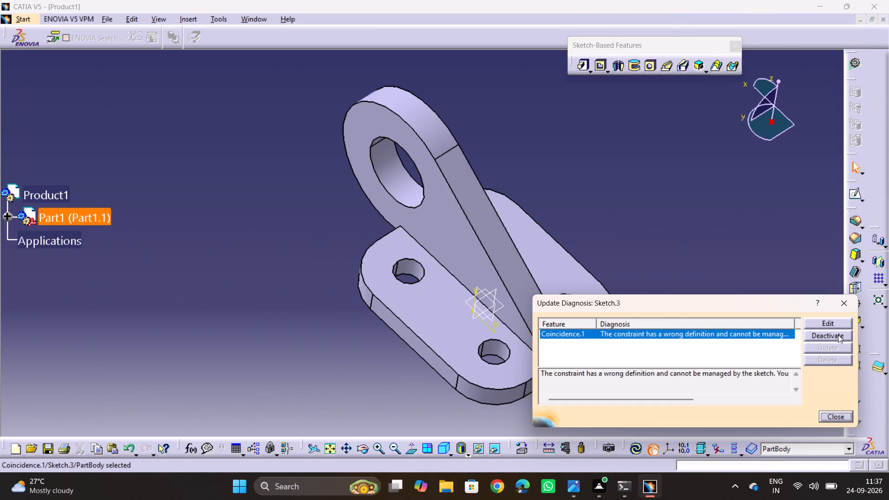
click(831, 323)
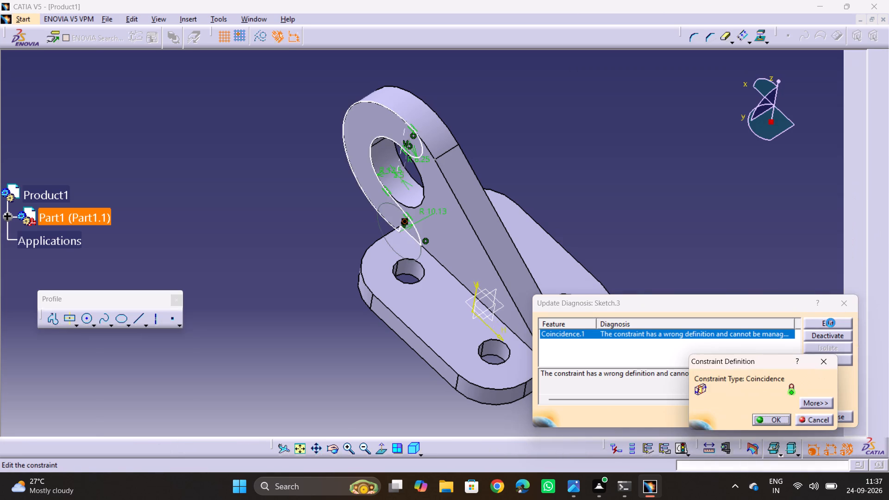
click(776, 425)
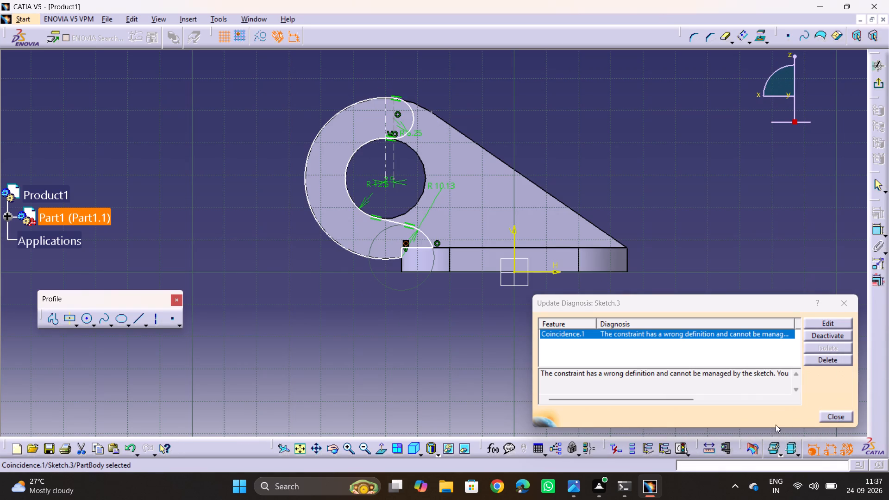
click(662, 189)
key(Escape)
ctrl+middle_drag(395, 255, 466, 183)
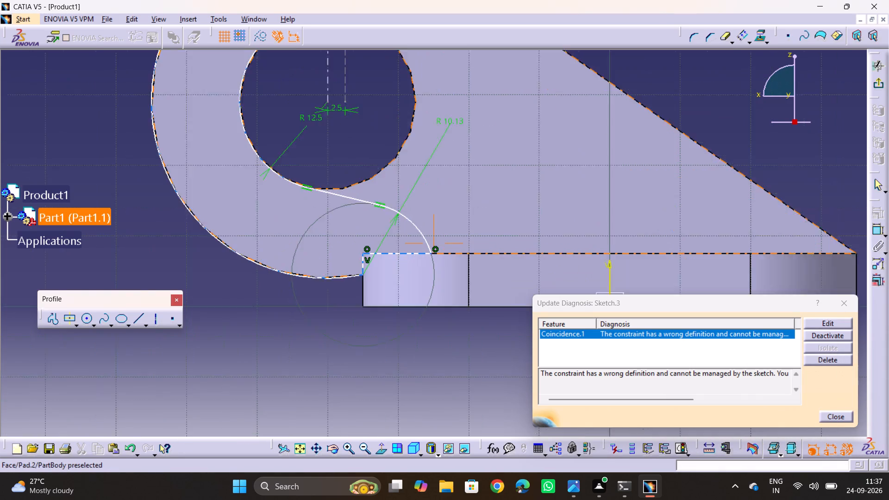
ctrl+middle_drag(466, 183, 476, 161)
click(337, 254)
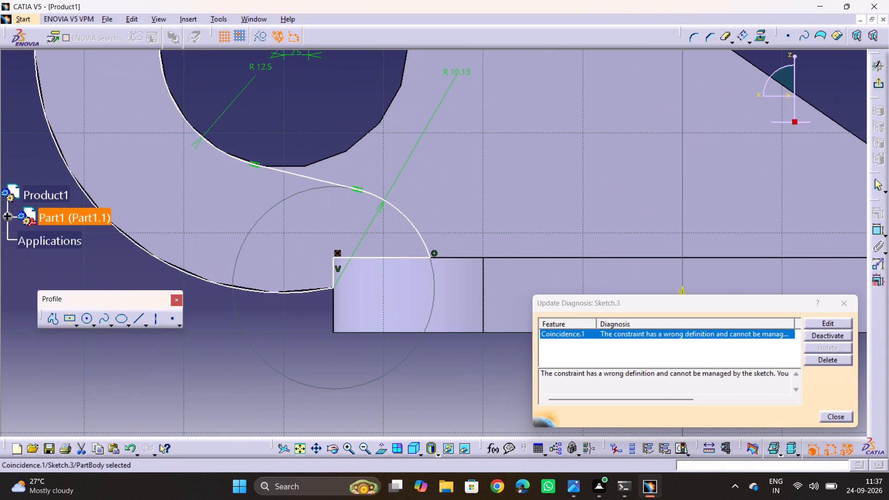
key(Delete)
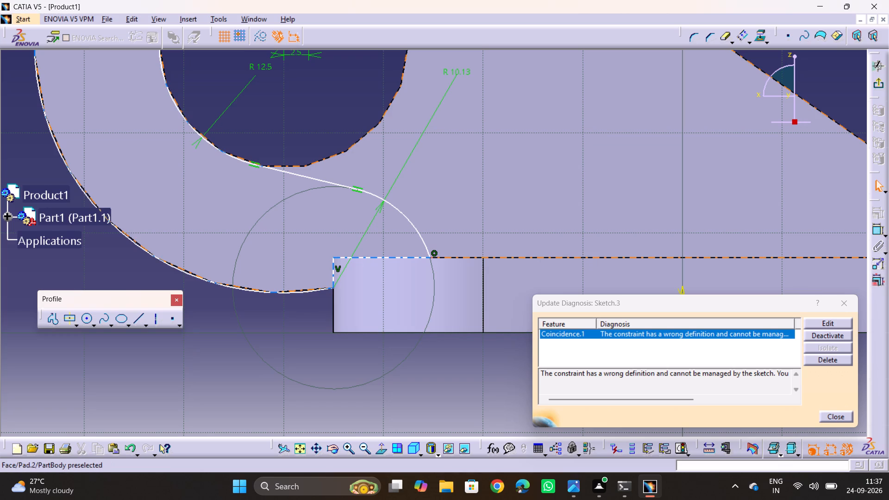
Close the update diagnosis for Sketch.3 and clear the selection.
ctrl+middle_drag(455, 156, 450, 217)
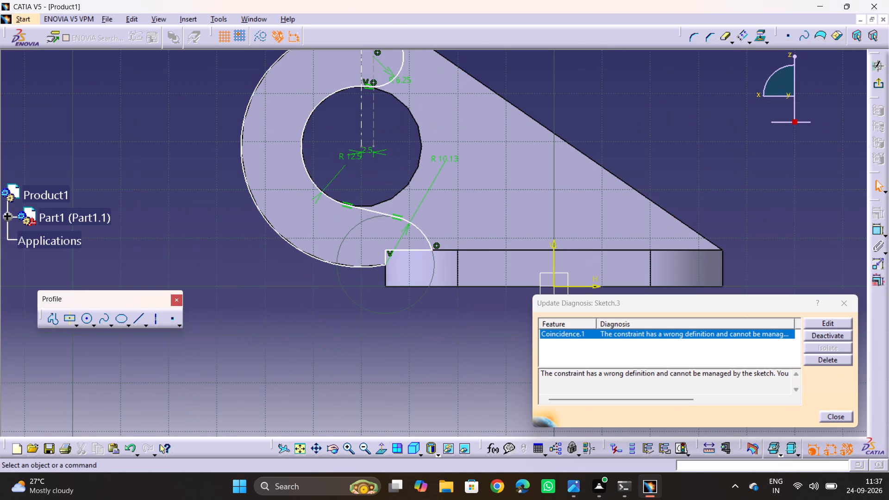
middle_drag(595, 106, 577, 200)
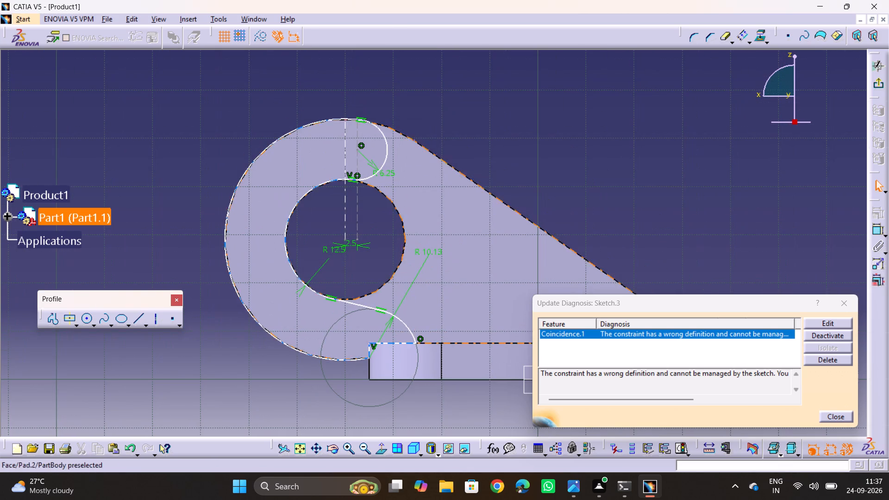
click(348, 155)
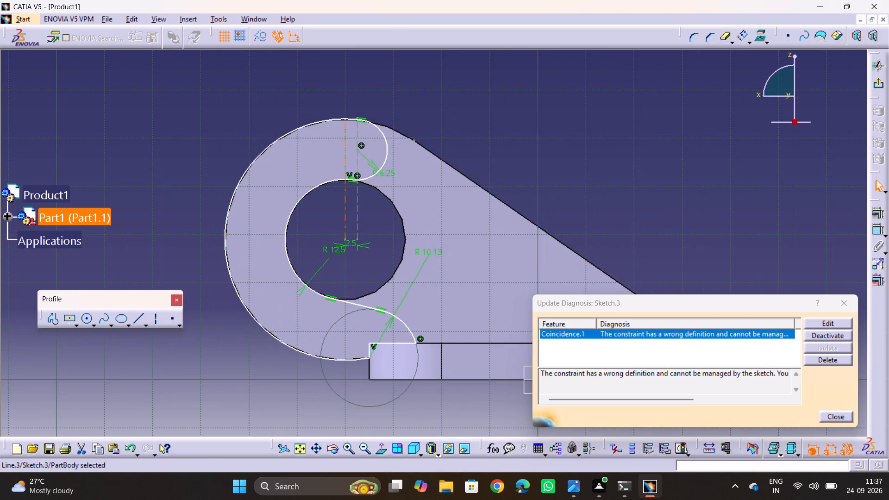
click(614, 160)
click(820, 323)
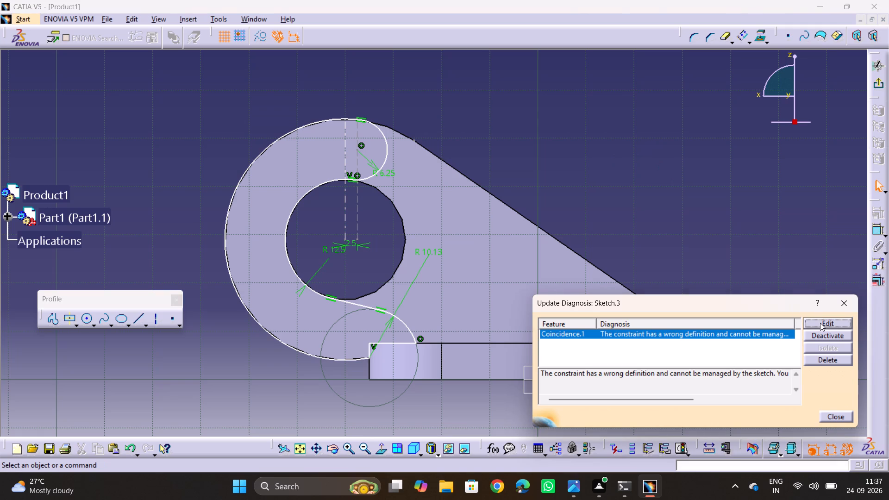
click(841, 414)
click(669, 274)
key(Escape)
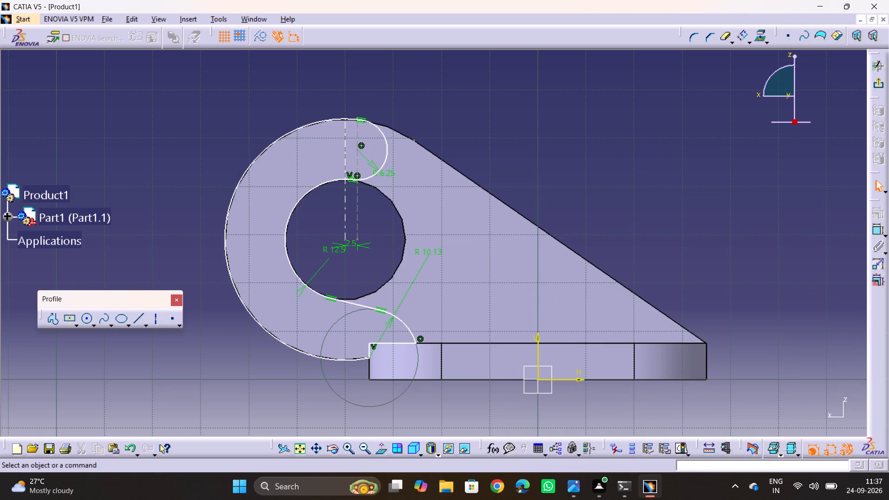
key(Escape)
key(Escape)
key(Escape)
Exit the sketch again and, from its update diagnosis, delete the Coincidence.6 constraint at the R10.13 arc's lower end.
click(884, 79)
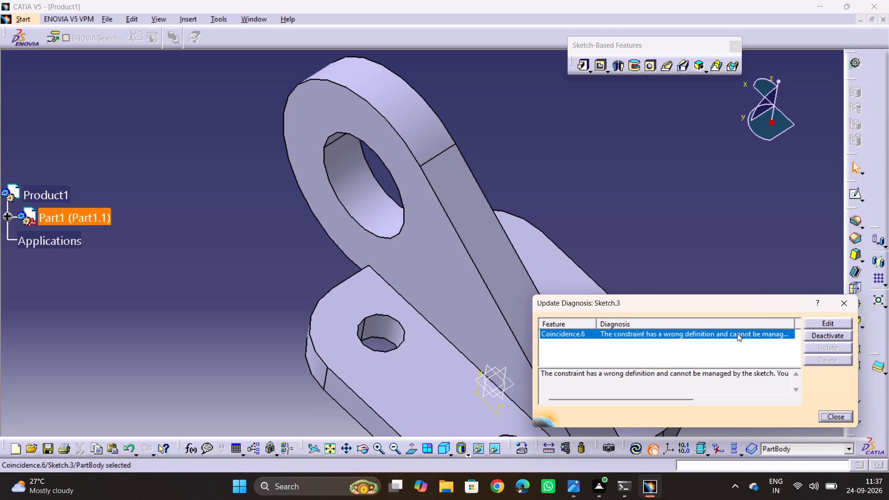
click(826, 322)
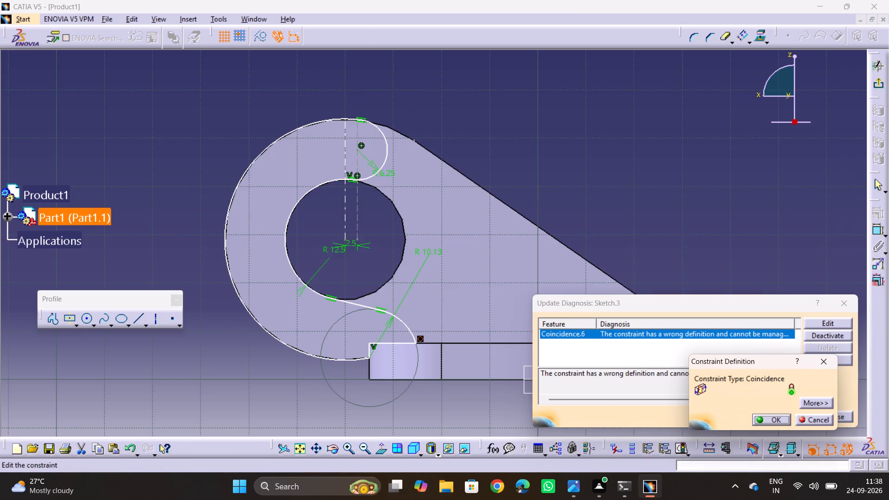
middle_drag(498, 285, 502, 262)
key(Delete)
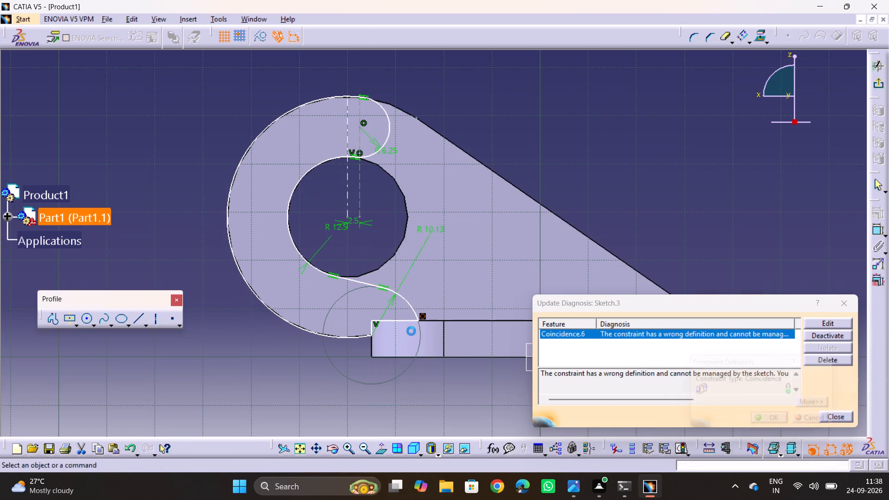
click(282, 376)
click(285, 360)
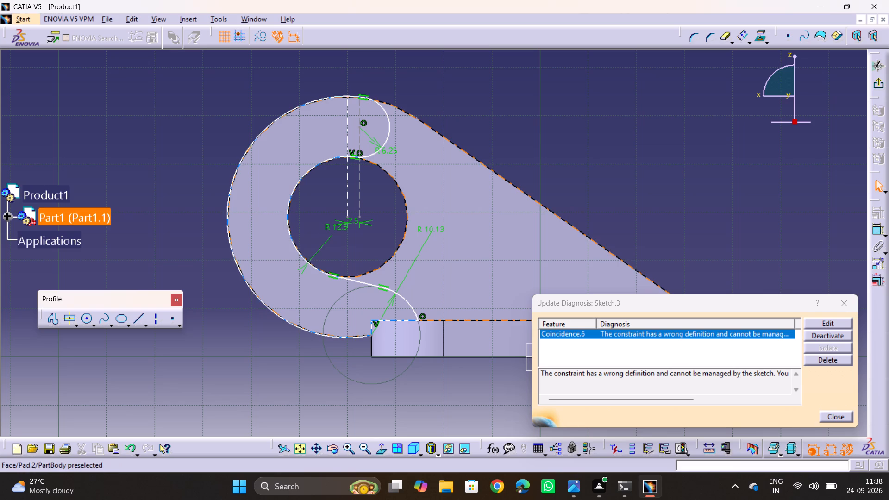
click(326, 320)
key(Delete)
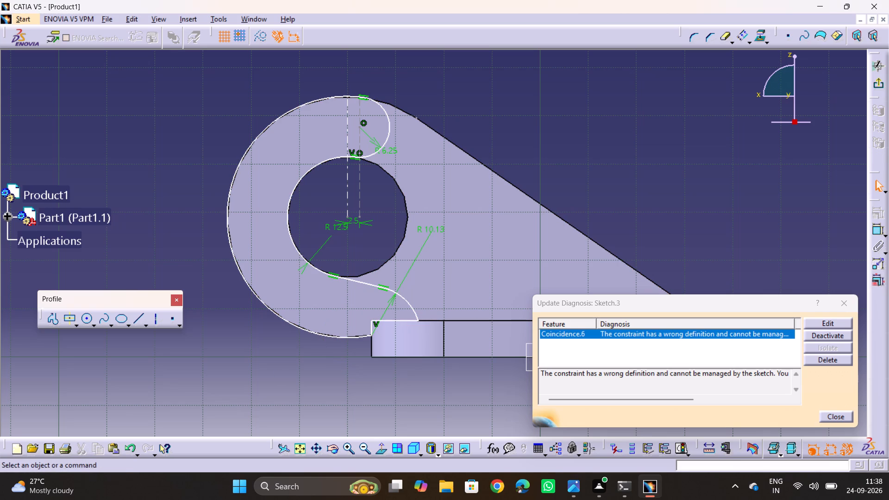
Exit the sketch and deactivate the Tangency.10 constraint in the update diagnosis.
click(744, 221)
click(877, 91)
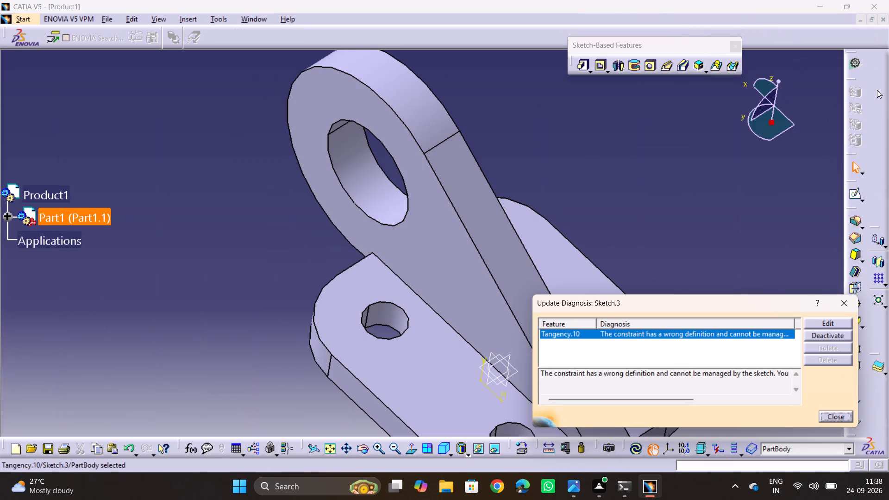
click(831, 334)
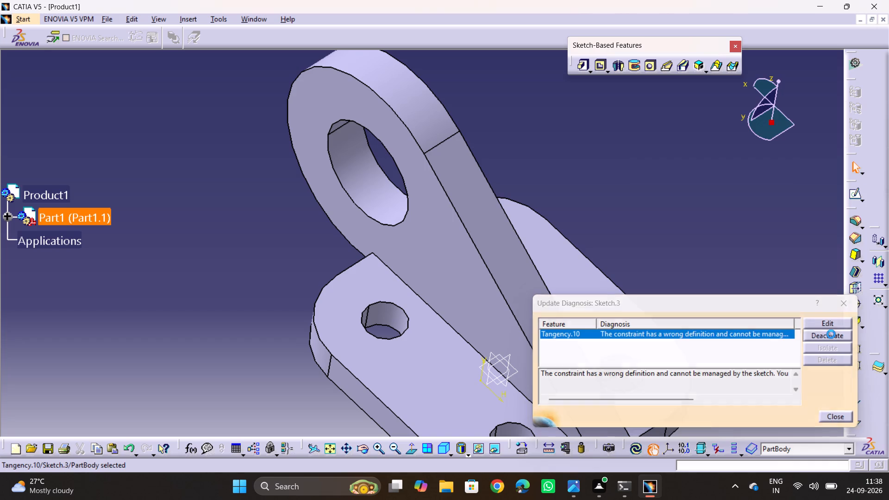
click(678, 294)
Start a new sketch on the upright's side face.
click(447, 261)
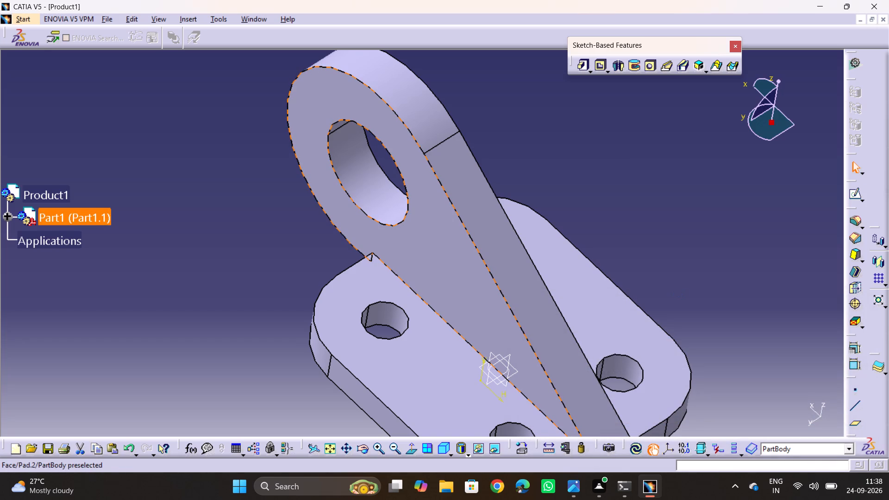
click(852, 193)
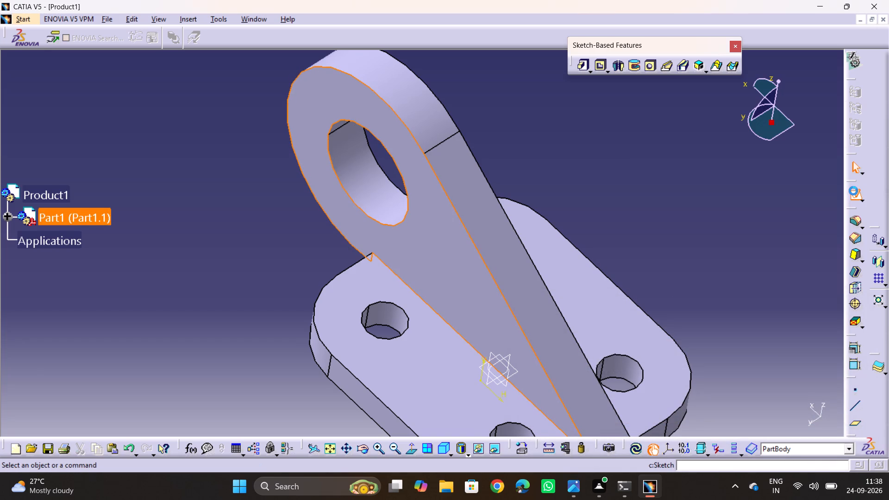
click(652, 219)
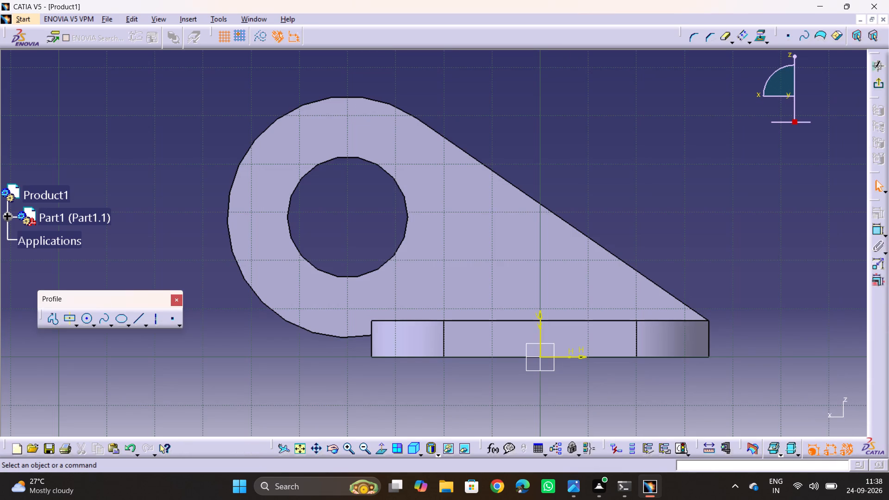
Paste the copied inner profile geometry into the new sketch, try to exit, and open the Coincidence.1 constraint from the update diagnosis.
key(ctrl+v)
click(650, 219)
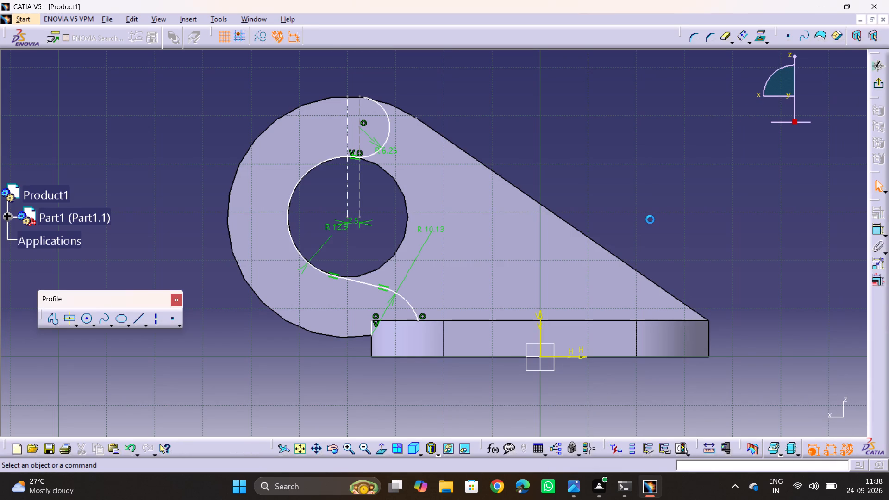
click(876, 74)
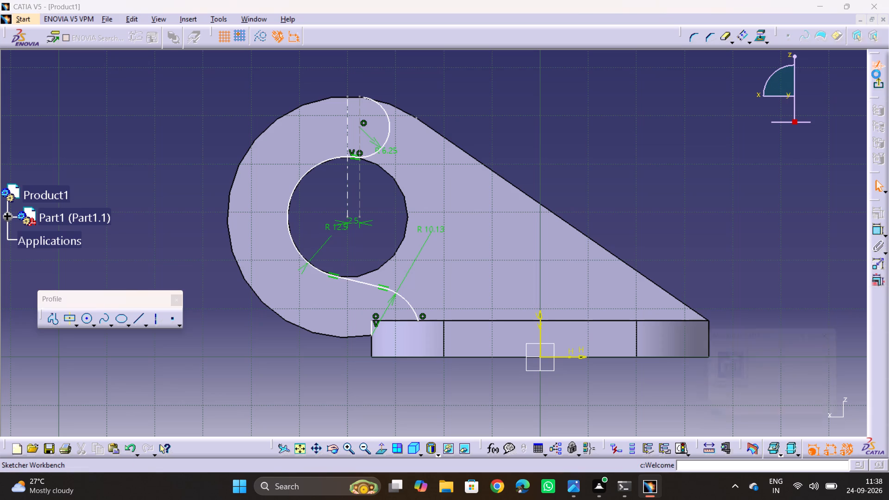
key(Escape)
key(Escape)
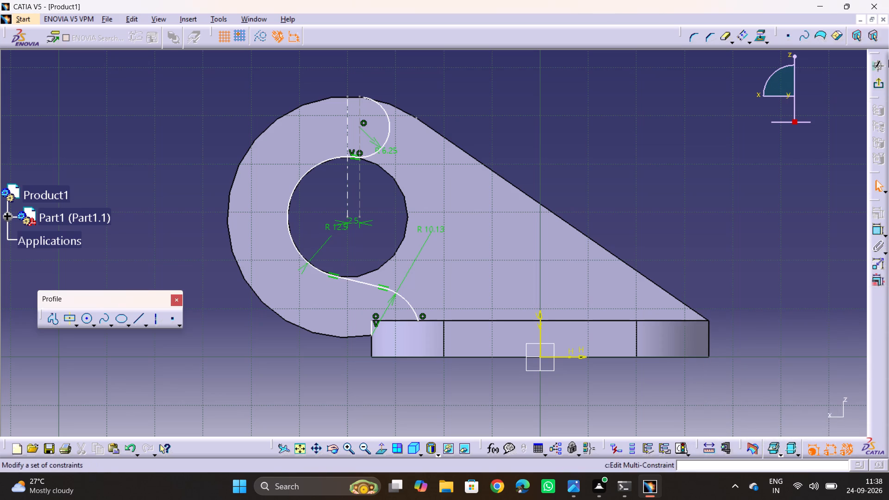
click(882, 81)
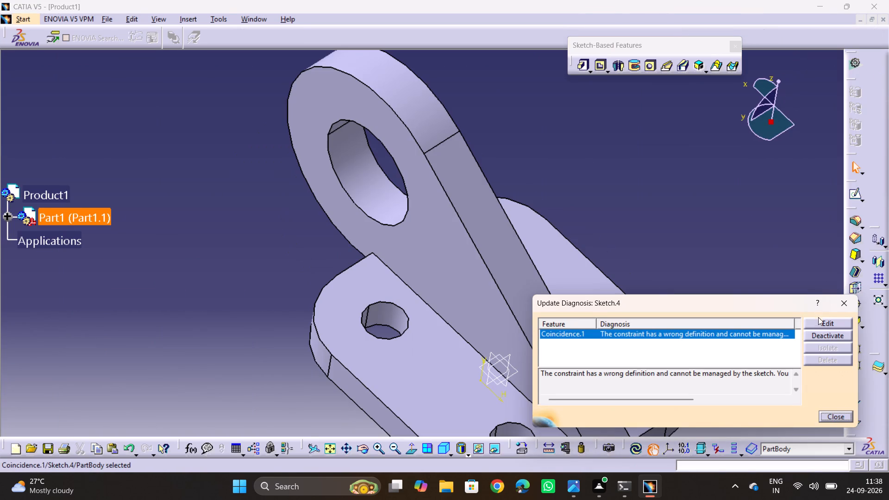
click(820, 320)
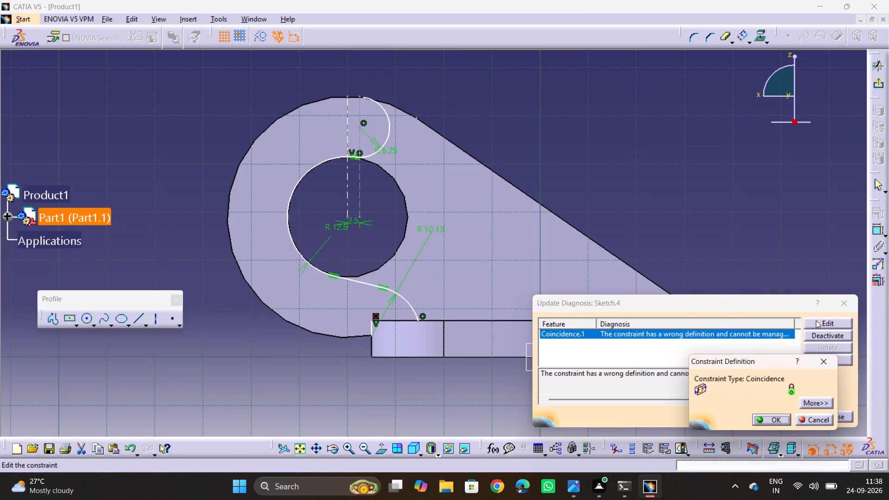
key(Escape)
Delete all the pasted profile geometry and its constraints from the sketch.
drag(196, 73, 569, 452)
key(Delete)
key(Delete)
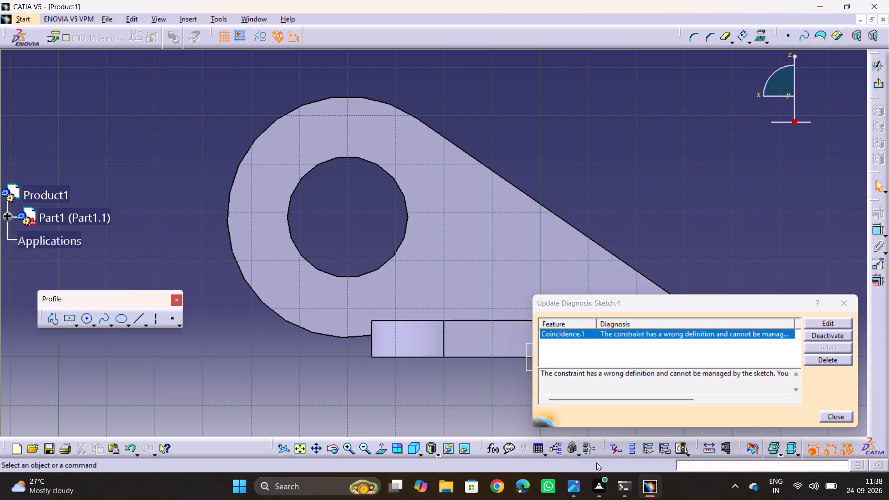
Sketch a circle centred inside the boss hole, smaller than the hole.
key(c)
key(space)
key(Escape)
key(Escape)
key(Escape)
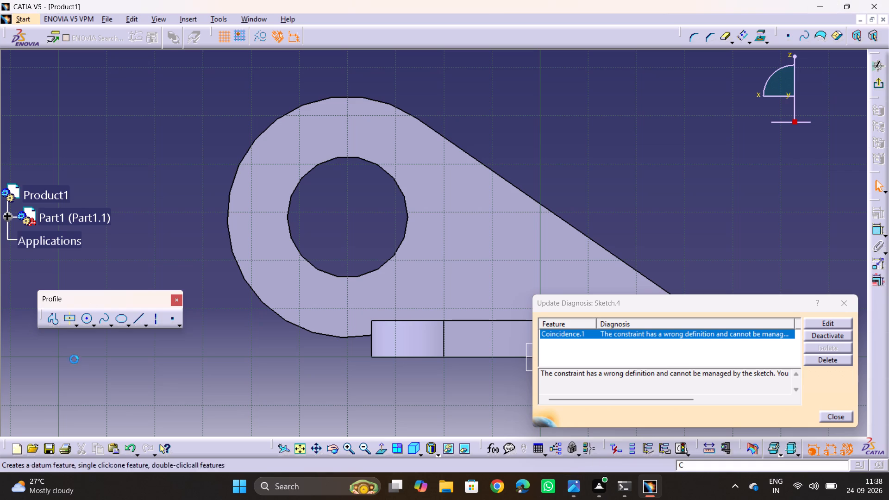
key(Escape)
click(89, 325)
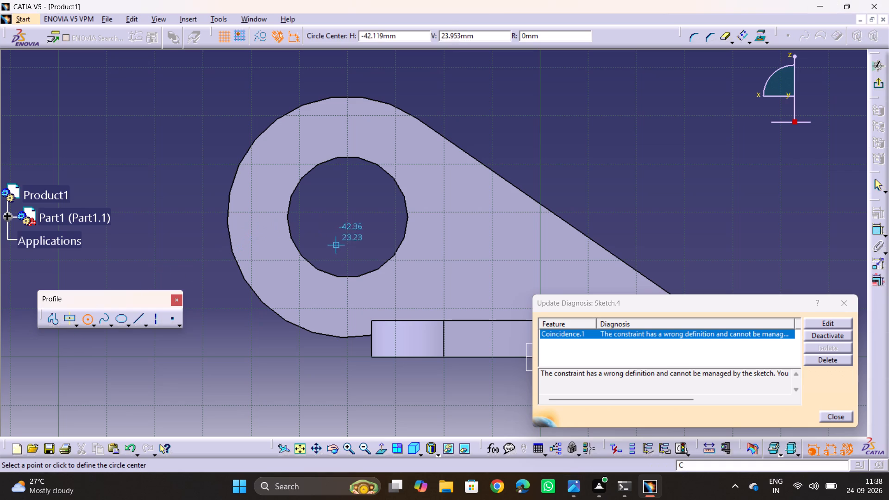
click(352, 216)
click(326, 189)
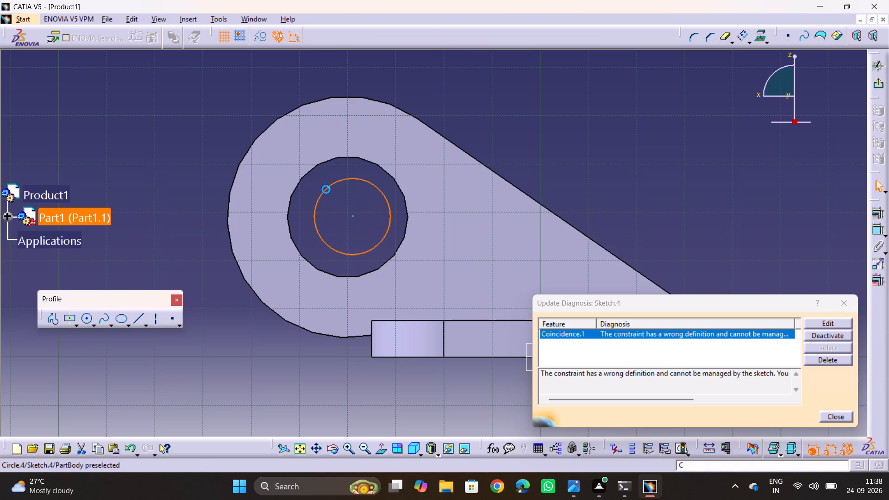
Constrain the new circle concentric and coincident with the boss's outer rounded edge.
ctrl+click(305, 101)
click(882, 215)
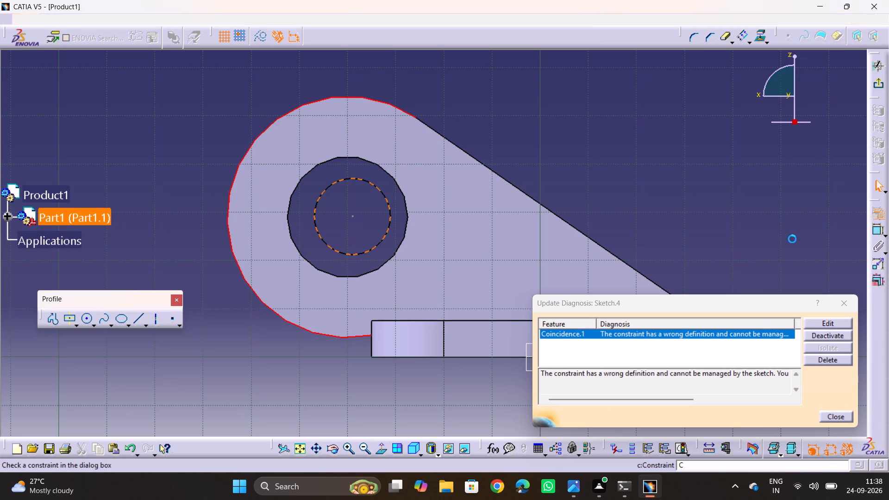
click(225, 150)
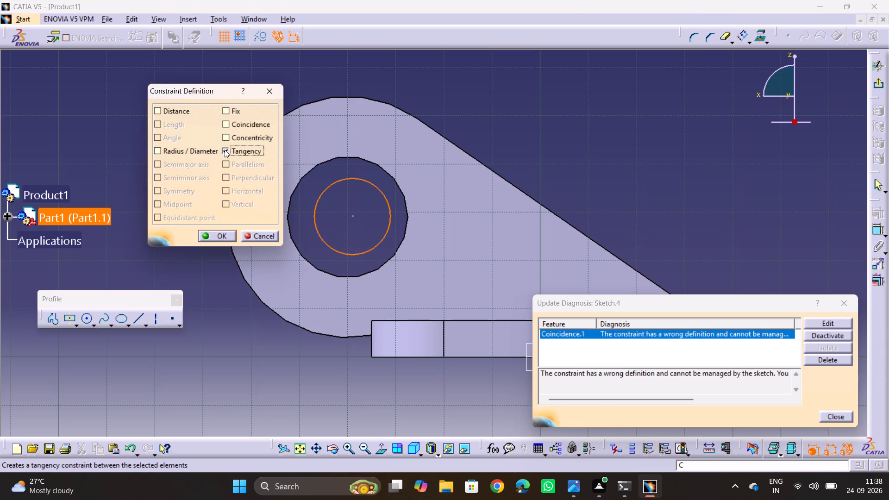
click(232, 152)
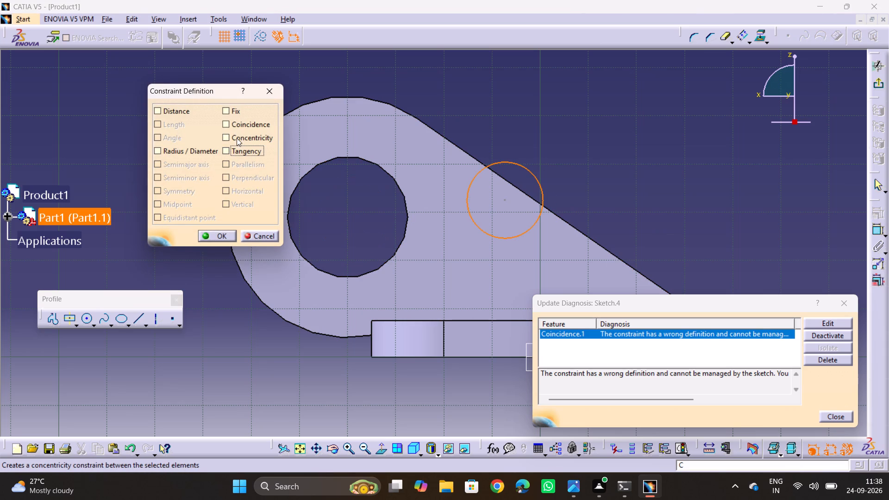
click(237, 138)
click(244, 124)
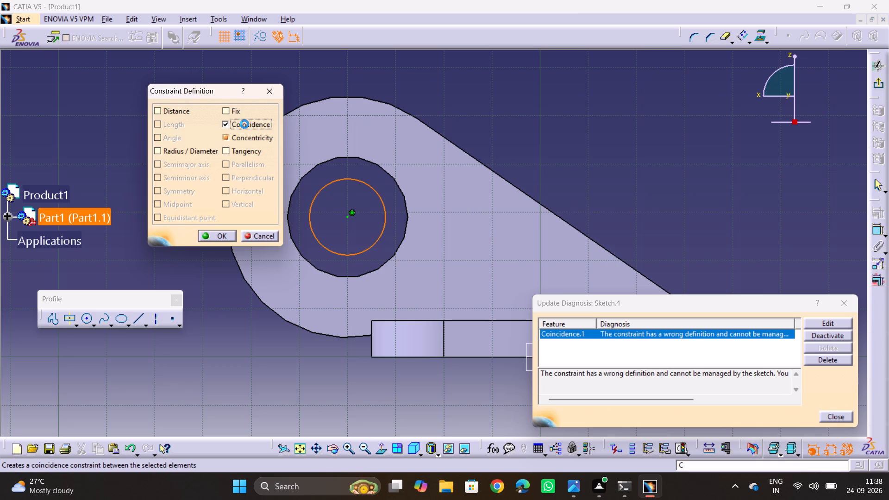
click(210, 239)
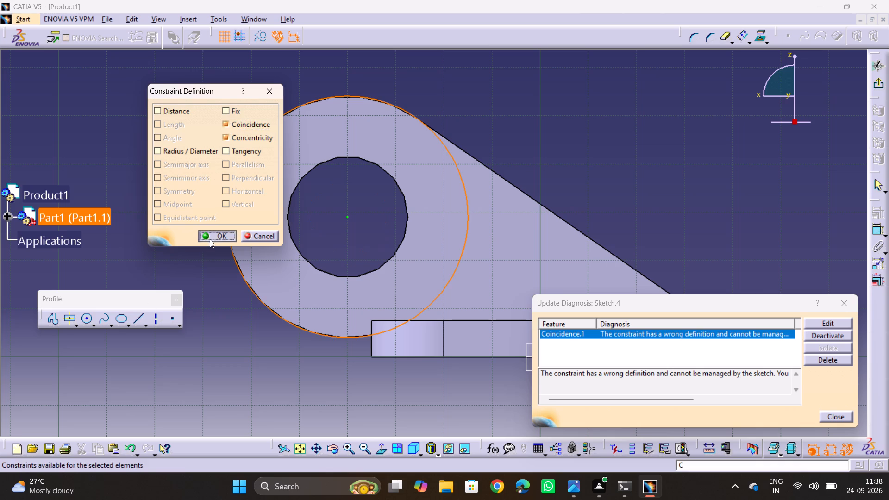
click(318, 397)
Delete the faulty Coincidence.1 constraint in the update diagnosis.
ctrl+middle_drag(407, 359, 405, 356)
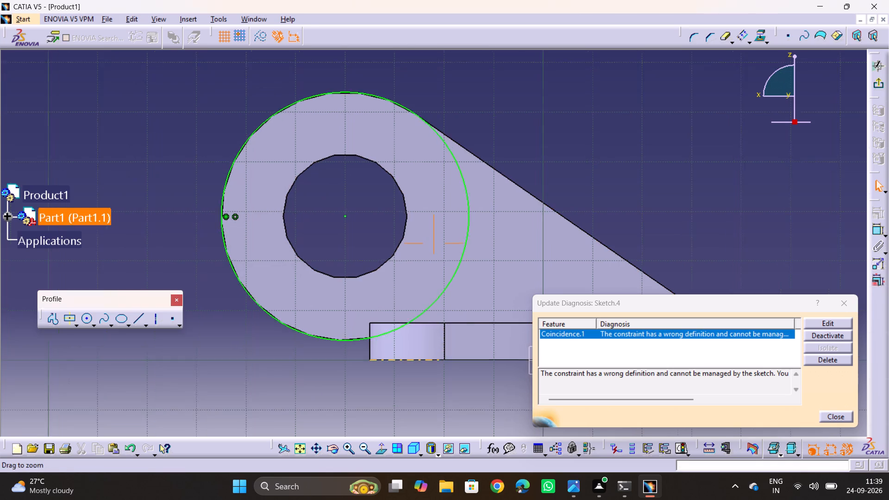
ctrl+middle_drag(405, 356, 423, 294)
middle_drag(404, 300, 469, 159)
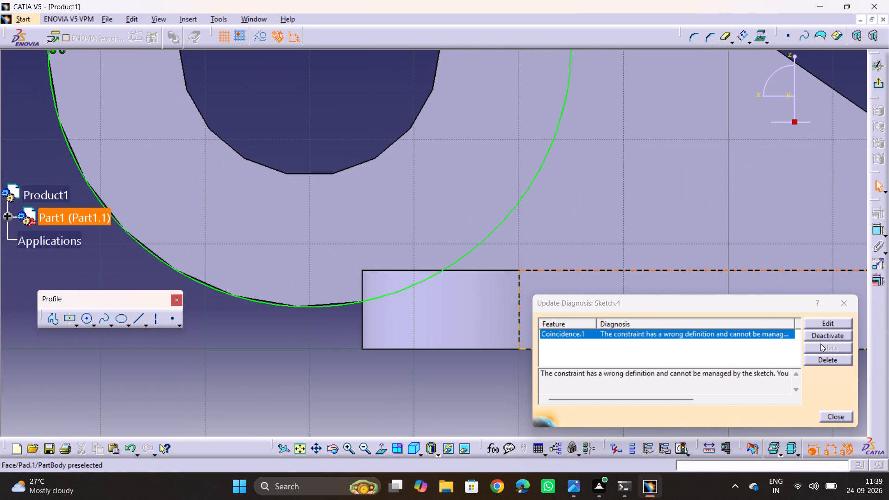
click(841, 356)
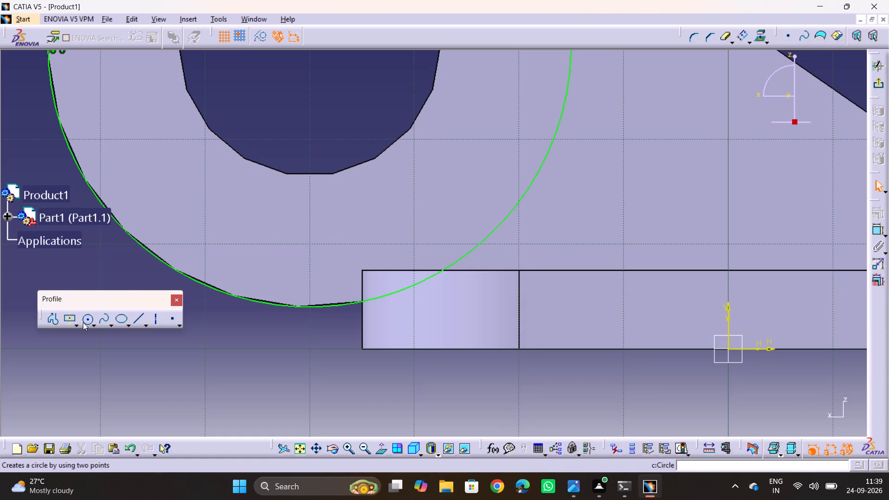
Sketch a vertical line about 3 mm long from the circle along the base plate's end, and a horizontal line along its top edge to the circle.
click(48, 319)
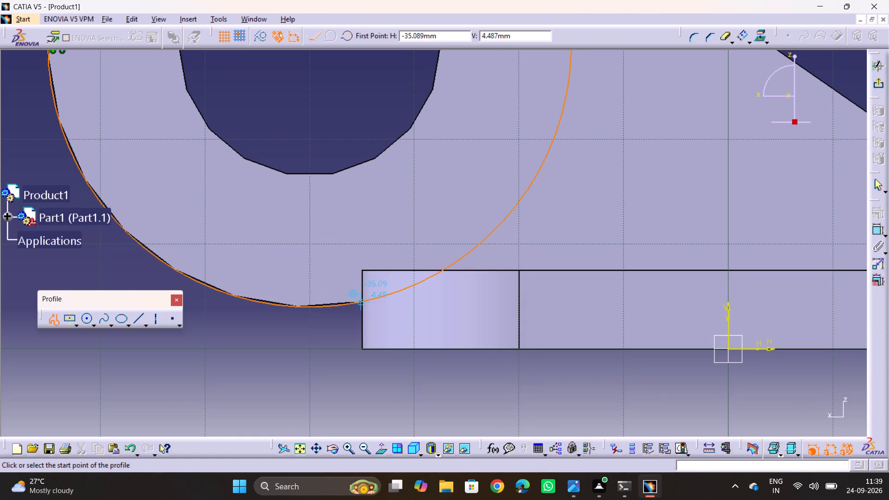
click(362, 302)
click(363, 270)
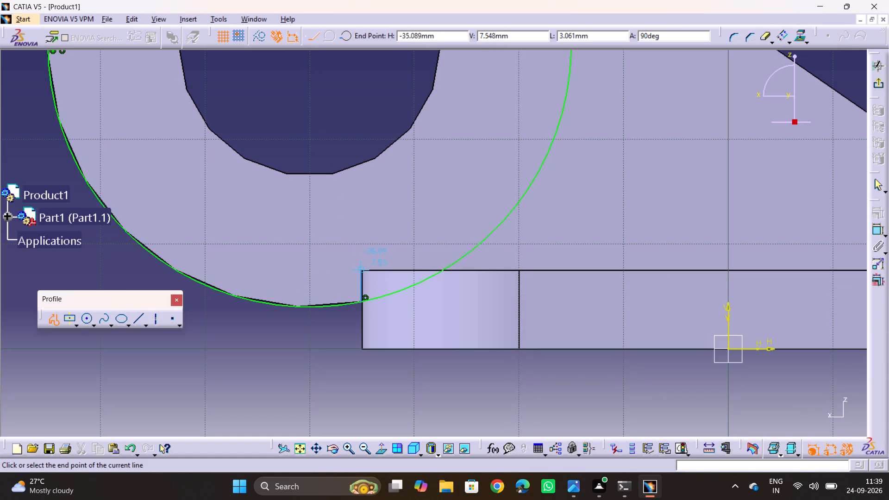
click(441, 267)
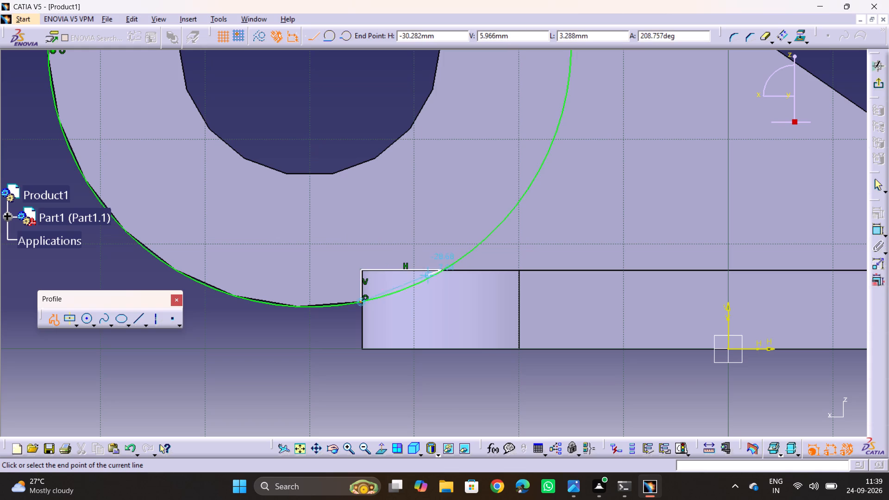
key(Escape)
key(Escape)
key(Escape)
key(Escape)
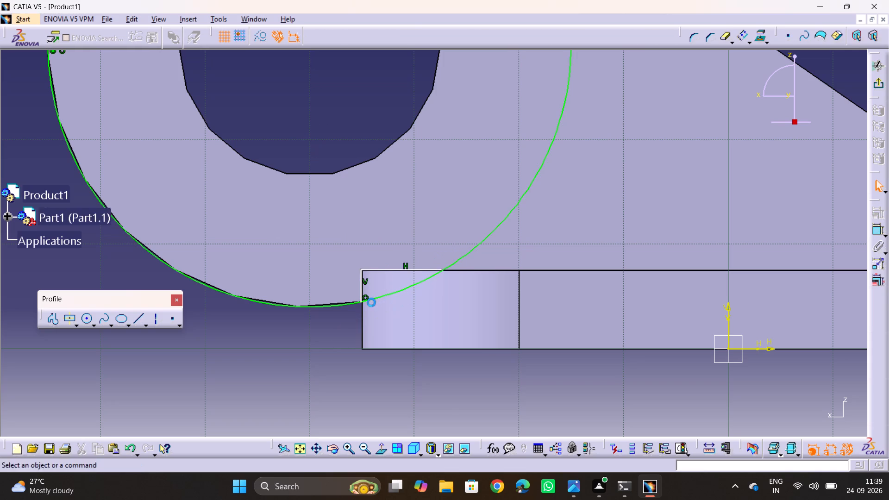
Constrain the short vertical line coincident with the base plate's end edge.
click(359, 293)
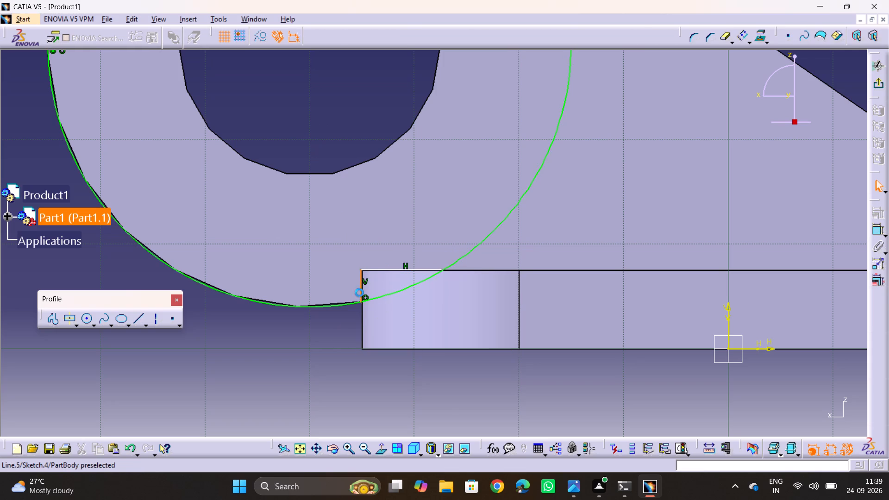
ctrl+click(363, 330)
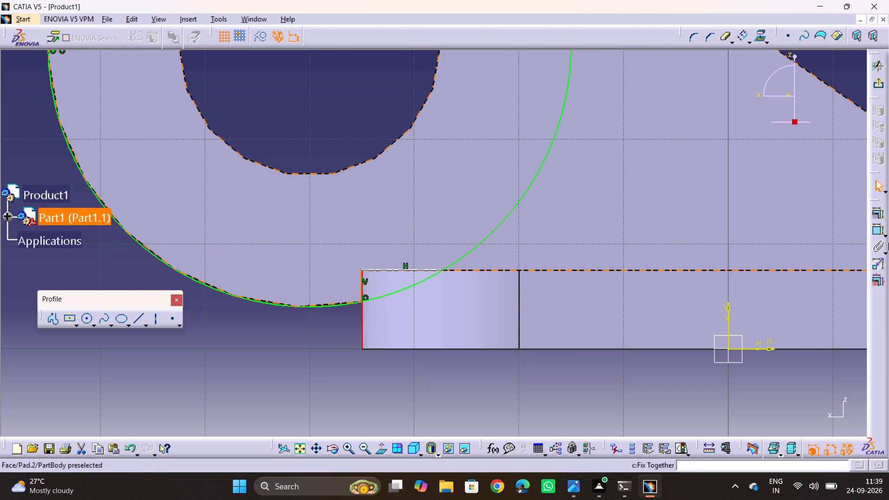
click(882, 214)
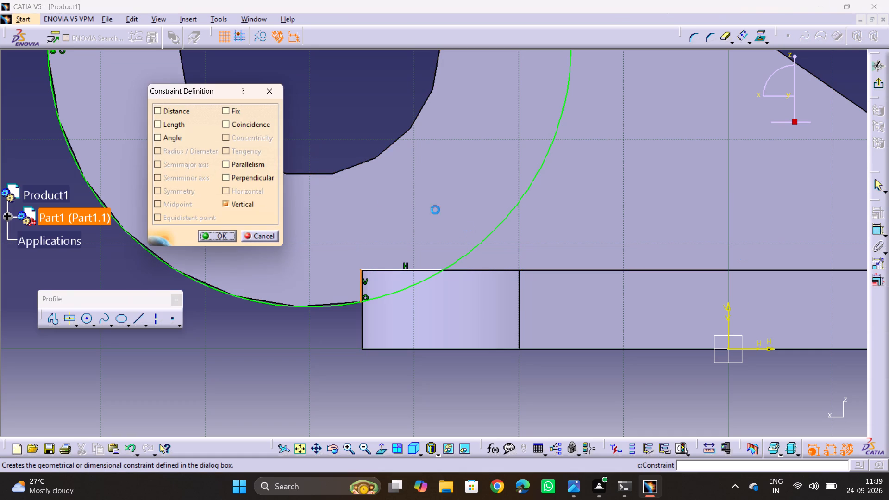
drag(254, 126, 259, 125)
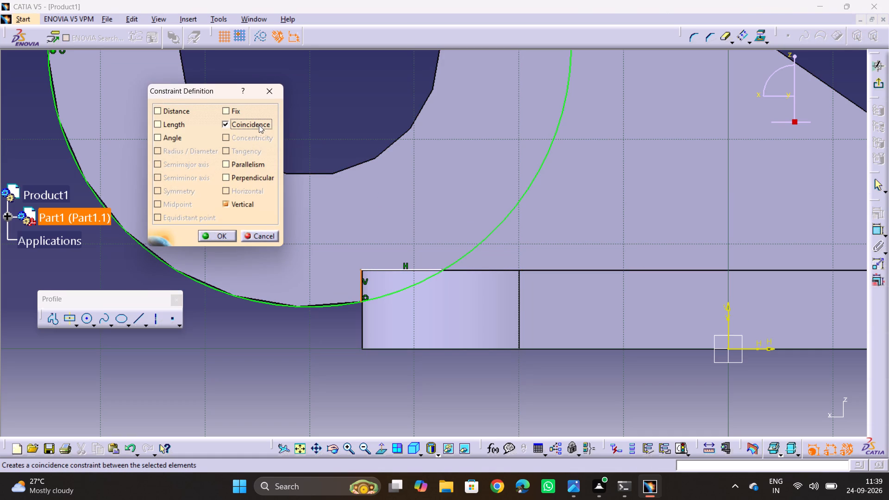
click(225, 238)
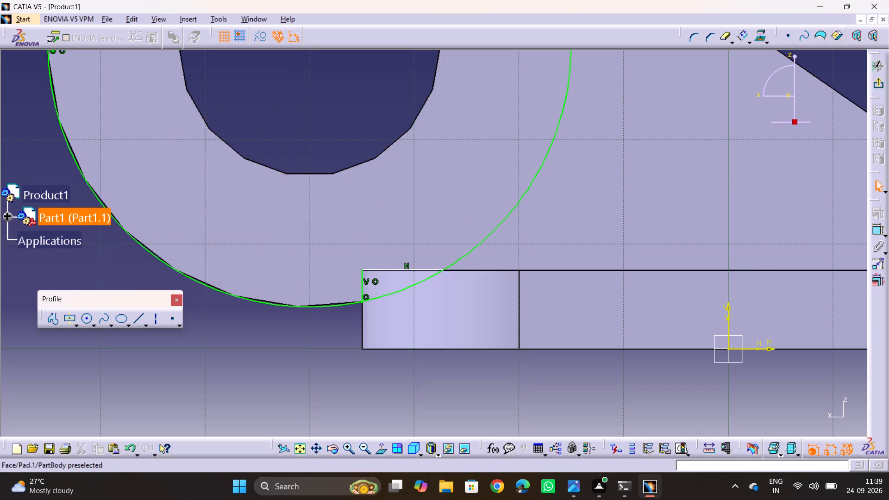
Constrain the short horizontal line coincident with the base plate's top edge.
click(384, 269)
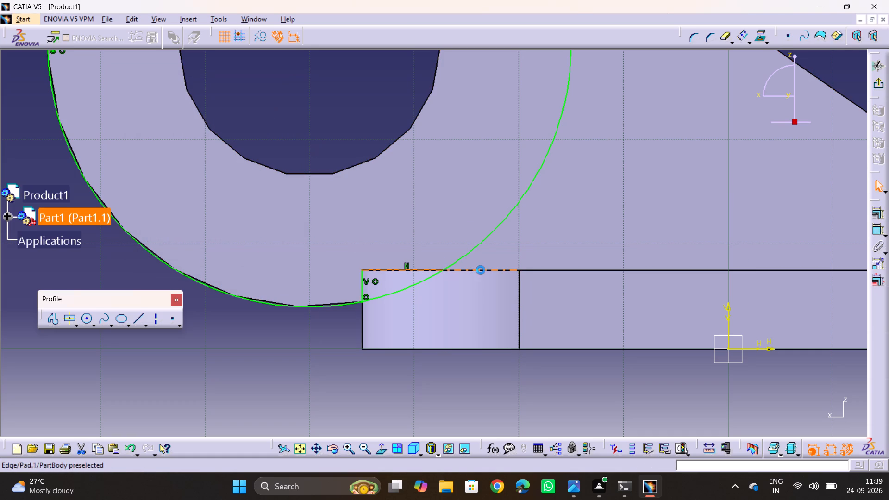
ctrl+click(481, 270)
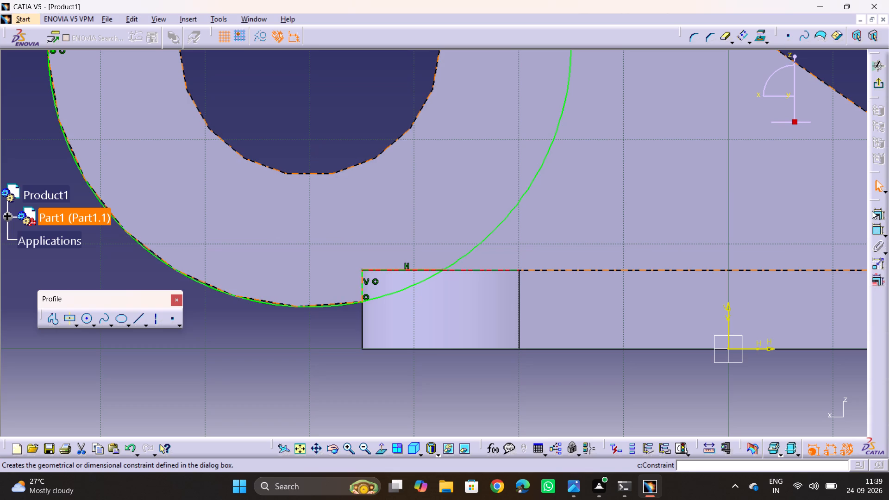
click(878, 218)
click(257, 126)
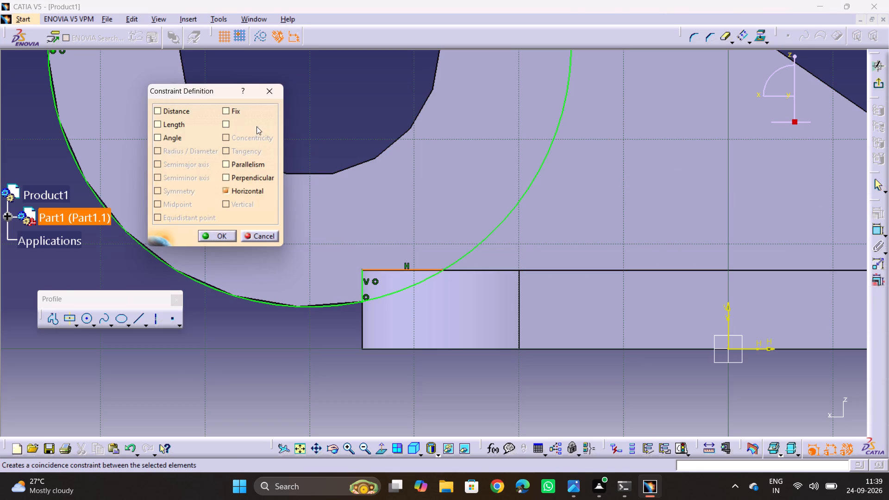
click(215, 237)
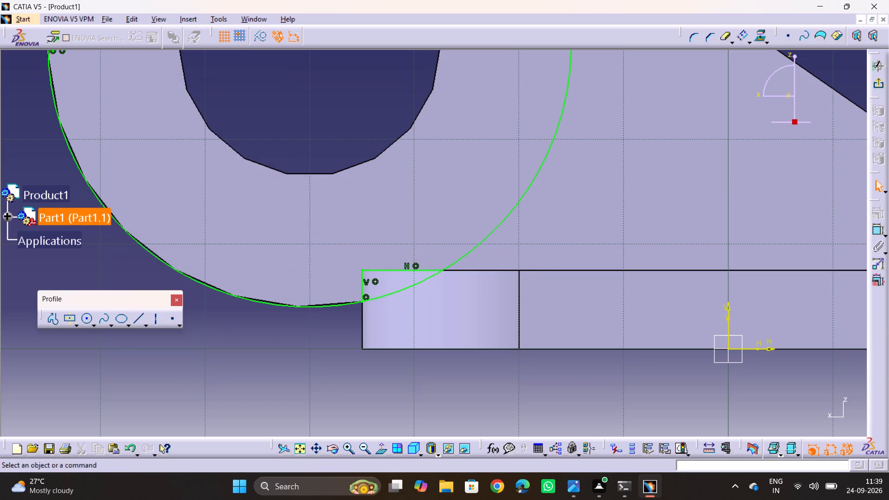
click(304, 359)
key(Escape)
key(Escape)
key(Escape)
key(Escape)
key(Escape)
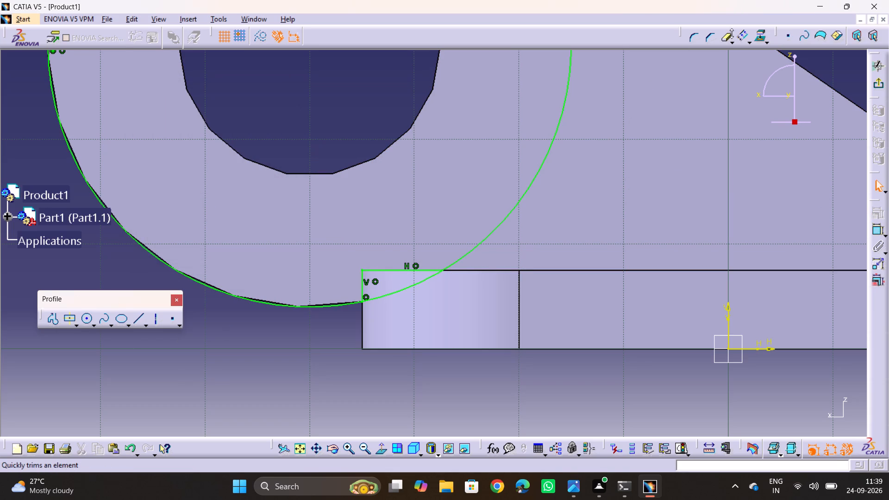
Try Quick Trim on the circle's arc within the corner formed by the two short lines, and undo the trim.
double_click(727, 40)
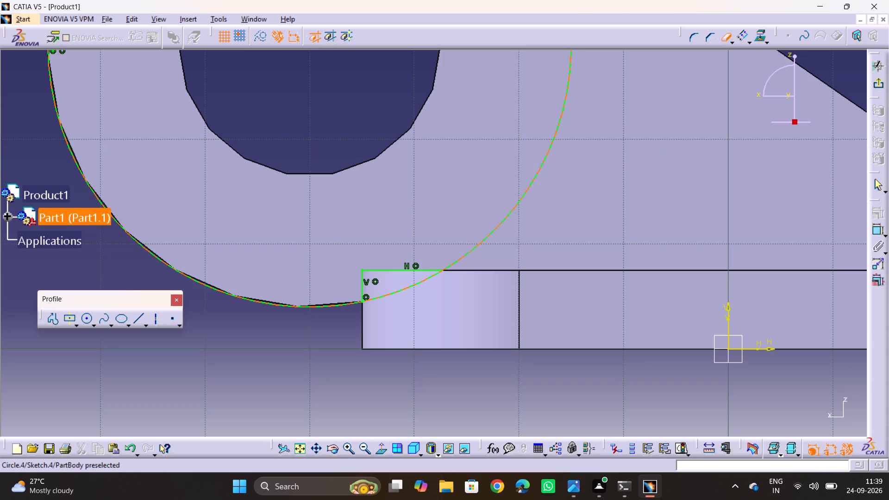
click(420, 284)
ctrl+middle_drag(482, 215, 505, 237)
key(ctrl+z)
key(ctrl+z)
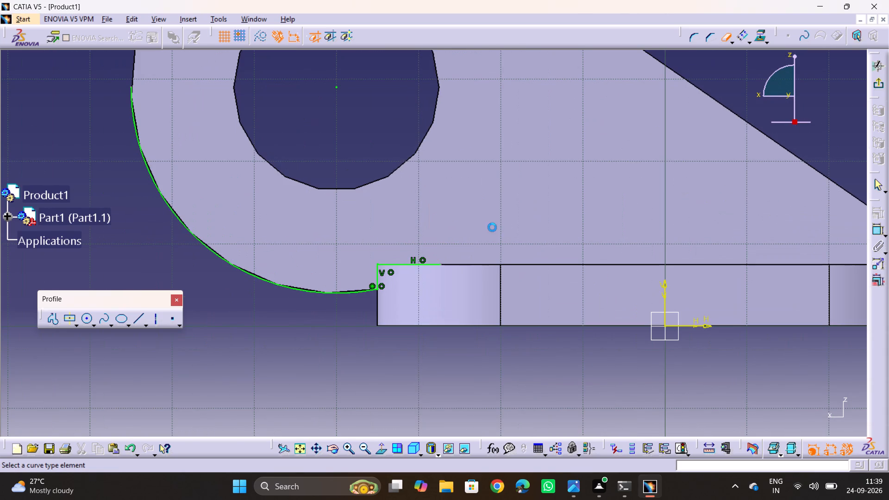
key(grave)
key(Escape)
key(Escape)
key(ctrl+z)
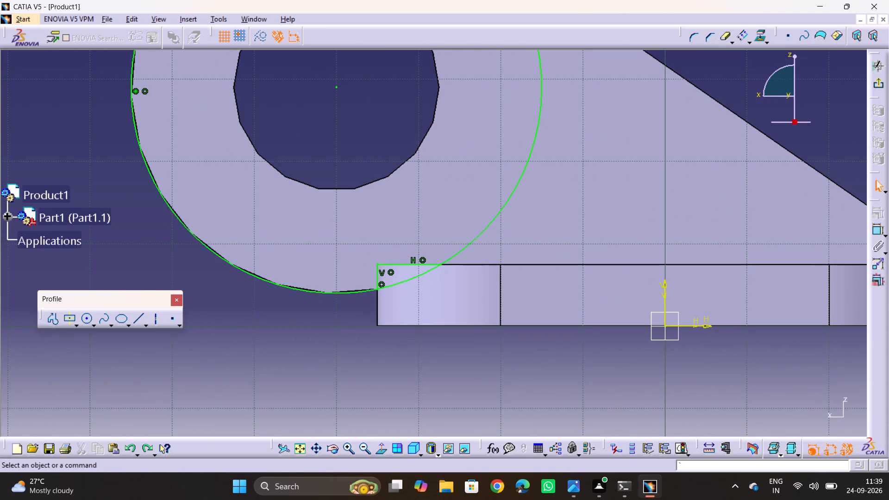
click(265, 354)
Check reference drawing 12.jpg and draw a vertical axis from the circle's centre up to its top point at H -40 mm, V 54 mm.
middle_drag(421, 242, 413, 346)
ctrl+middle_drag(466, 271, 469, 304)
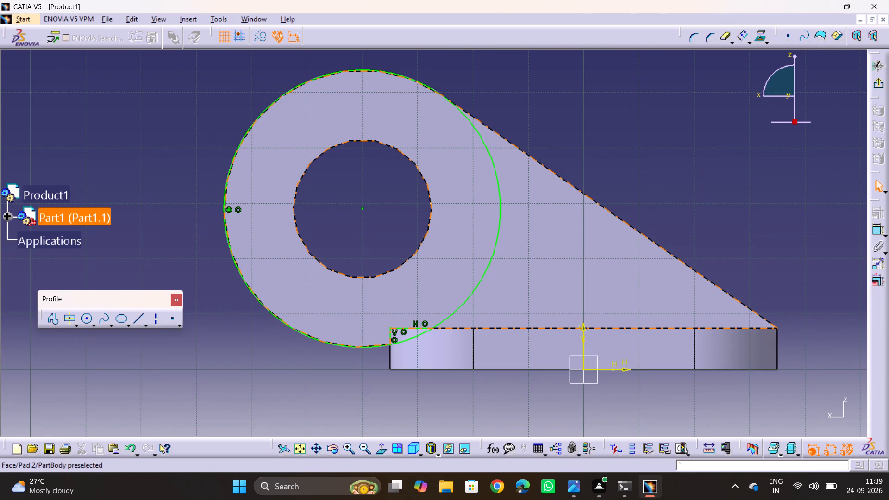
key(alt+Tab)
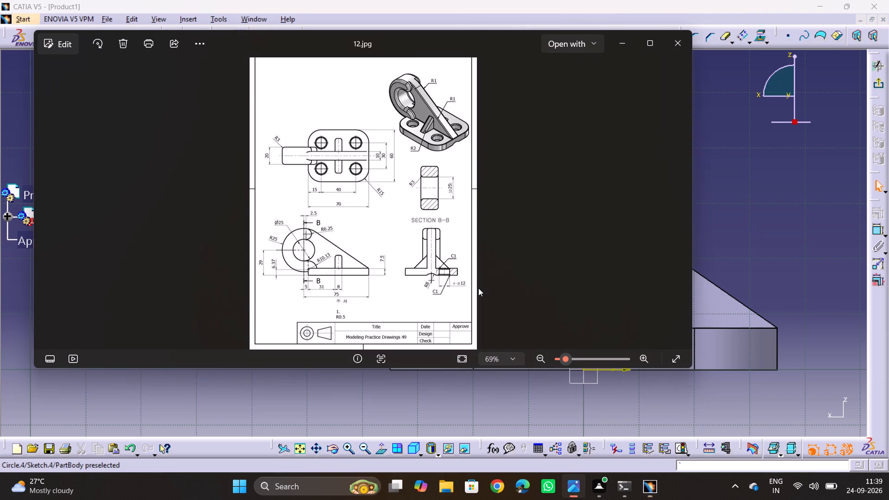
key(alt+Tab)
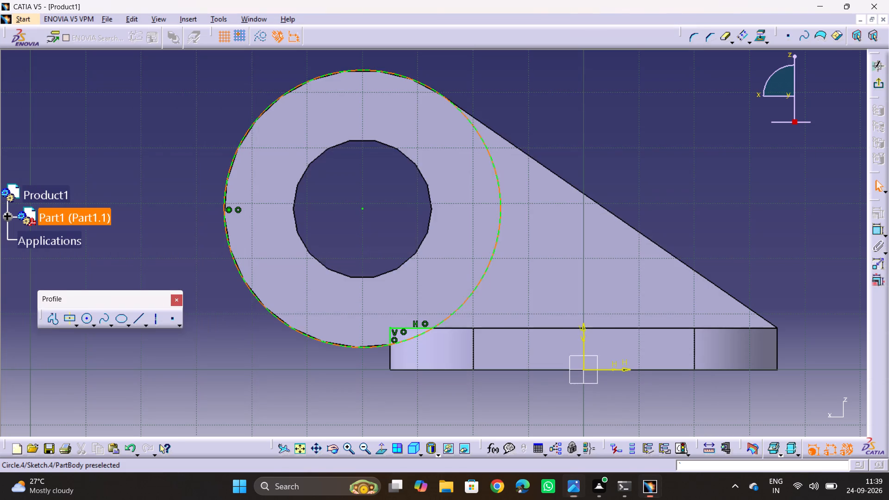
click(154, 317)
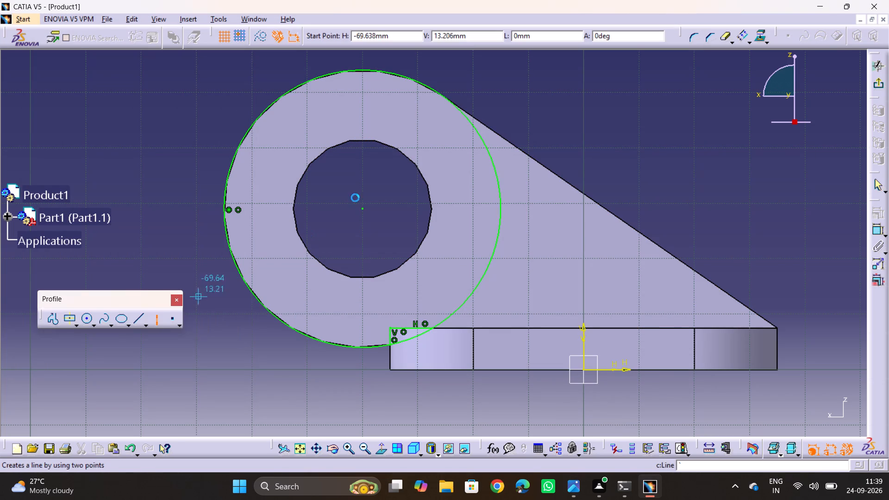
click(361, 208)
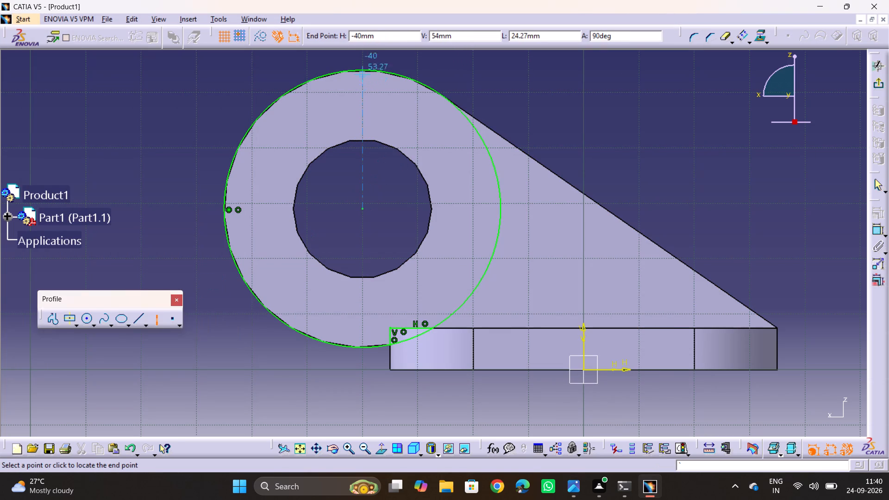
click(362, 71)
click(572, 100)
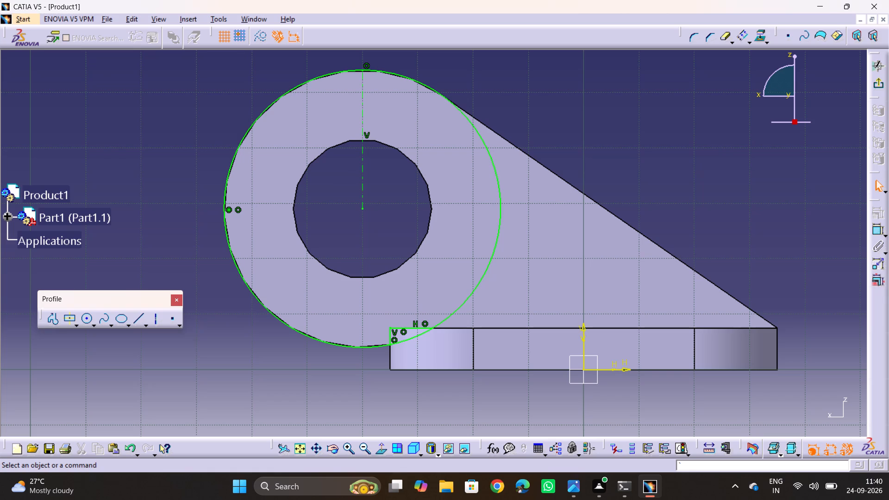
click(550, 183)
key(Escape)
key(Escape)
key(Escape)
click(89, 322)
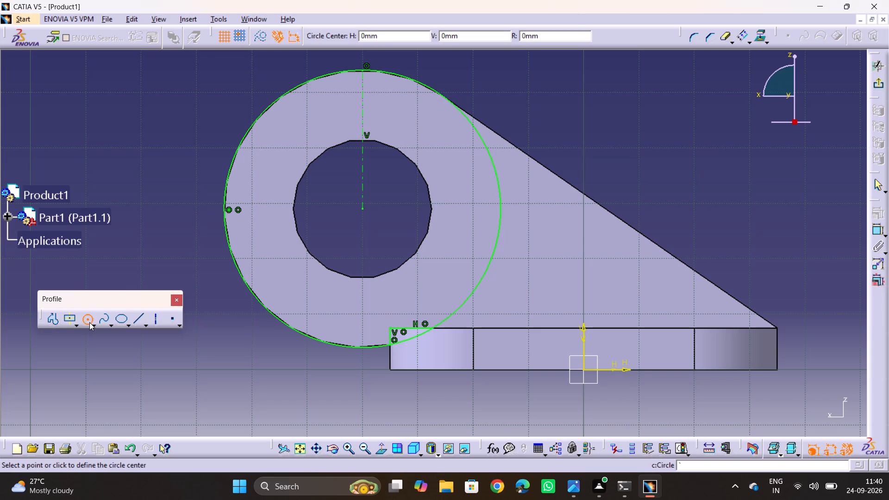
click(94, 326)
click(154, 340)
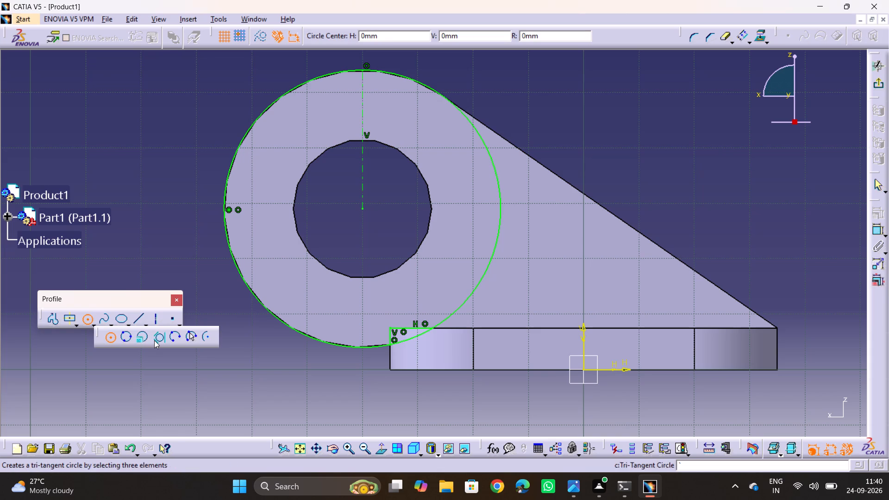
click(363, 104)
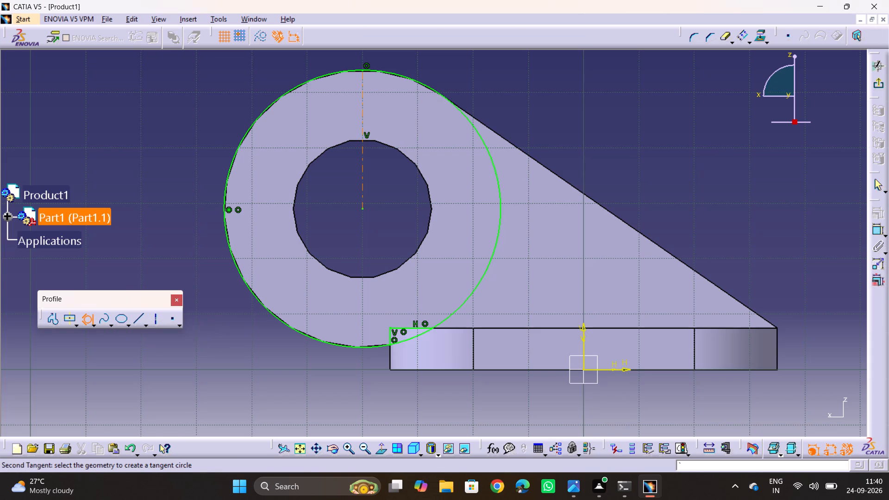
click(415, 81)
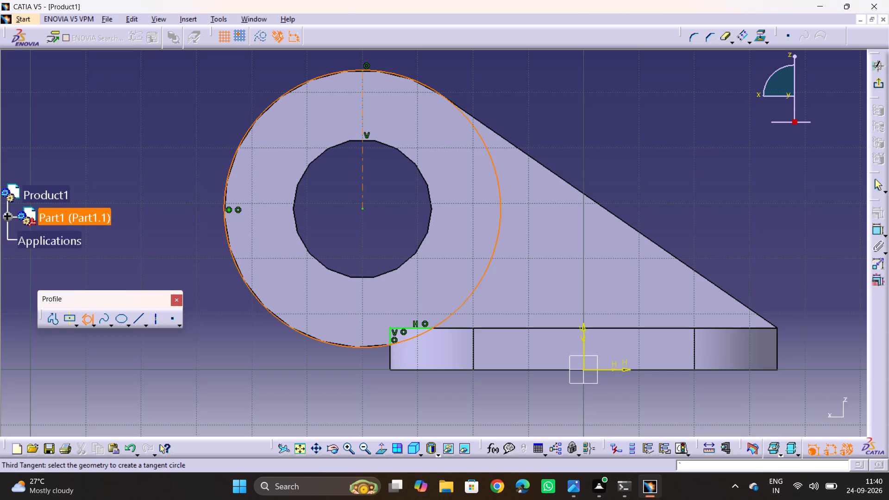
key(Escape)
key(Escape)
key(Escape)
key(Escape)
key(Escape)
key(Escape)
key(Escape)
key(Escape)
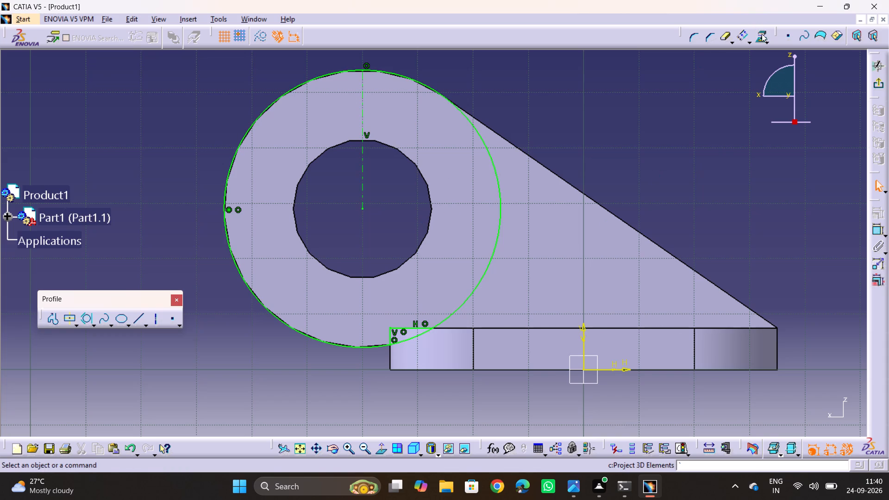
Project the edge of the upright's round hole into the sketch.
click(762, 34)
click(386, 145)
click(649, 125)
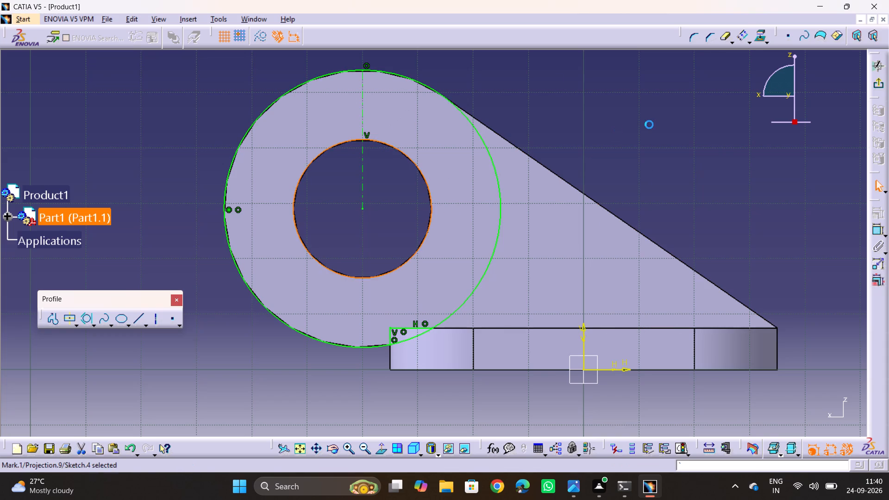
key(Escape)
key(Escape)
key(Escape)
Draw a tri-tangent circle touching the vertical axis, the projected hole edge and the outer circle.
click(81, 316)
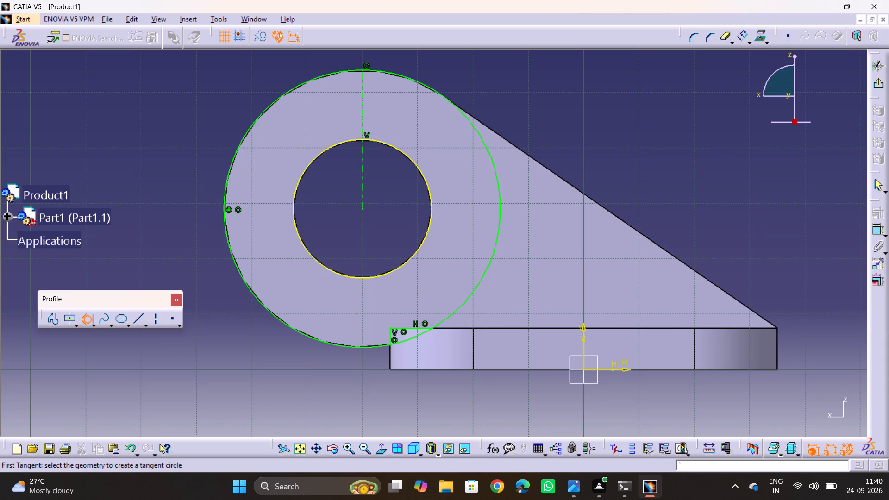
click(363, 106)
click(390, 145)
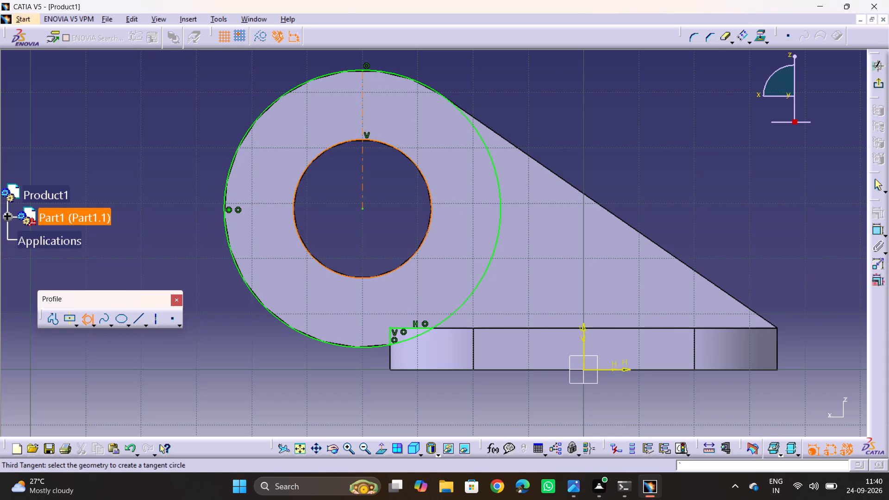
click(458, 111)
click(541, 118)
key(Escape)
key(Escape)
key(Escape)
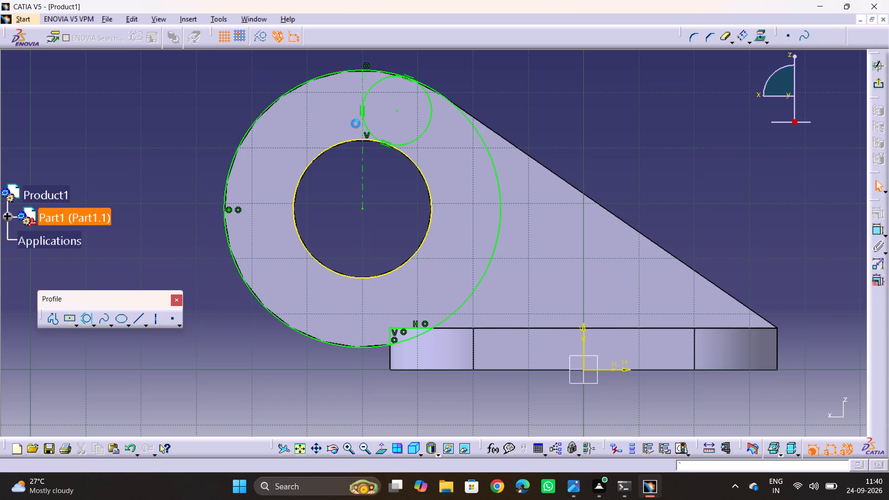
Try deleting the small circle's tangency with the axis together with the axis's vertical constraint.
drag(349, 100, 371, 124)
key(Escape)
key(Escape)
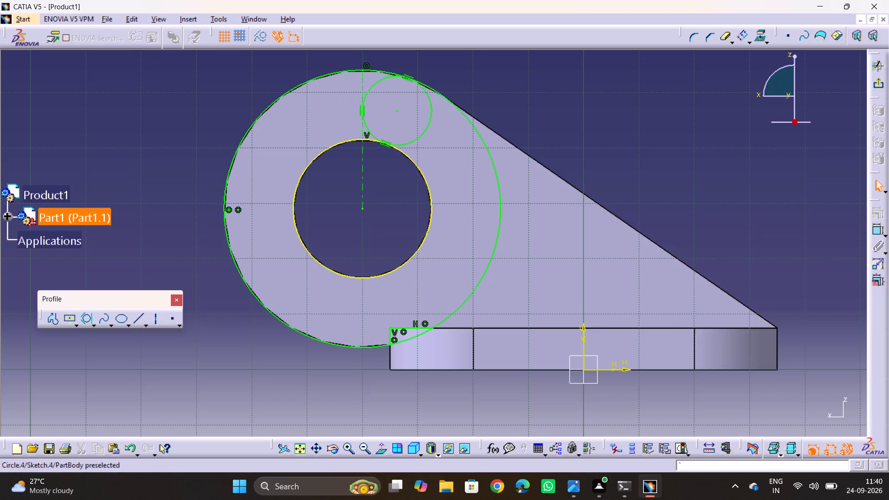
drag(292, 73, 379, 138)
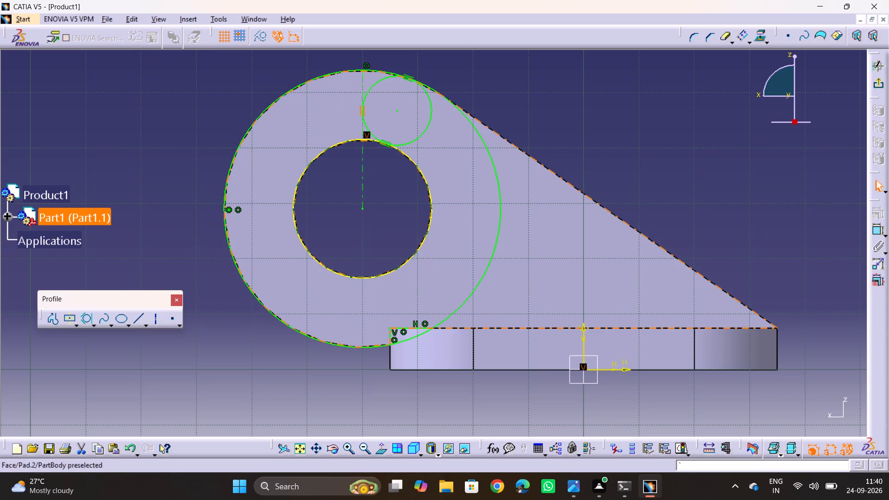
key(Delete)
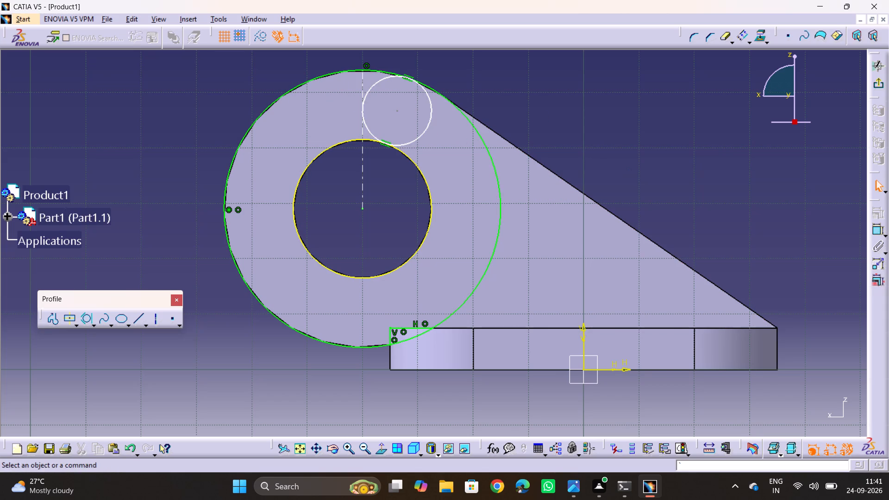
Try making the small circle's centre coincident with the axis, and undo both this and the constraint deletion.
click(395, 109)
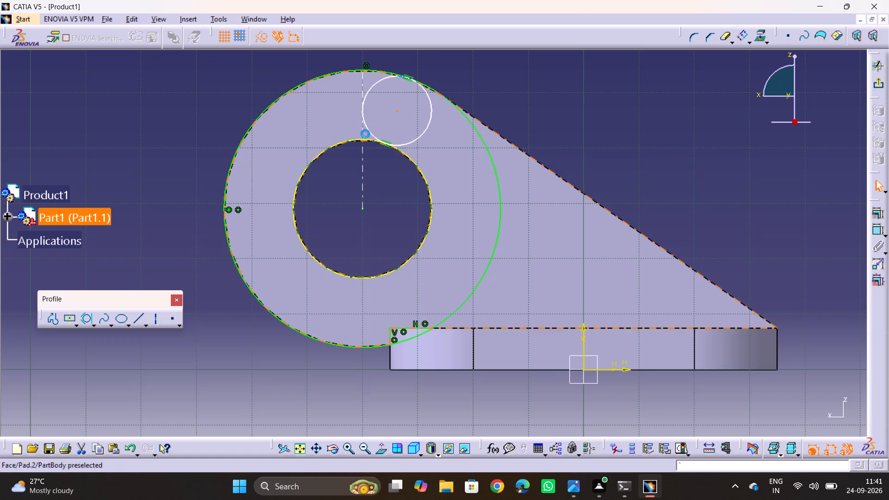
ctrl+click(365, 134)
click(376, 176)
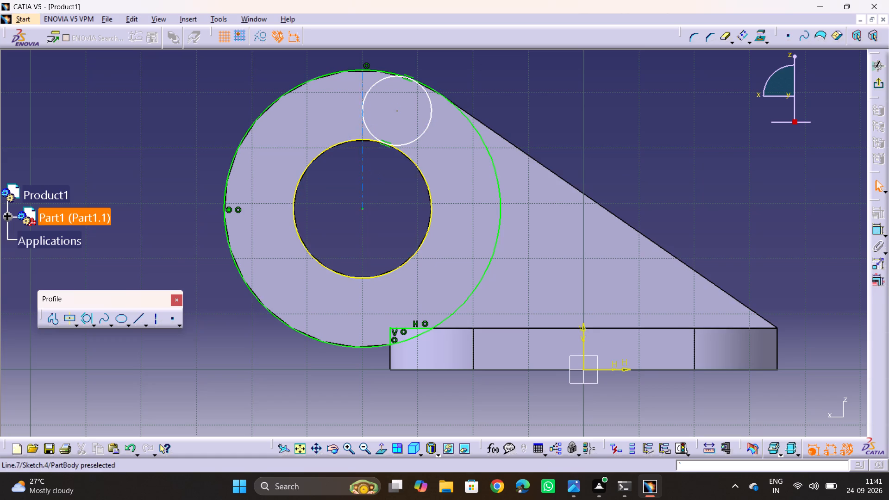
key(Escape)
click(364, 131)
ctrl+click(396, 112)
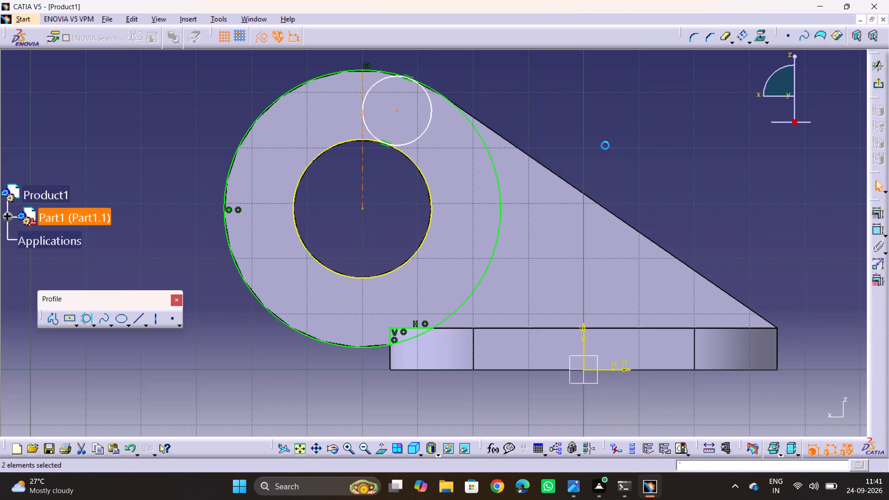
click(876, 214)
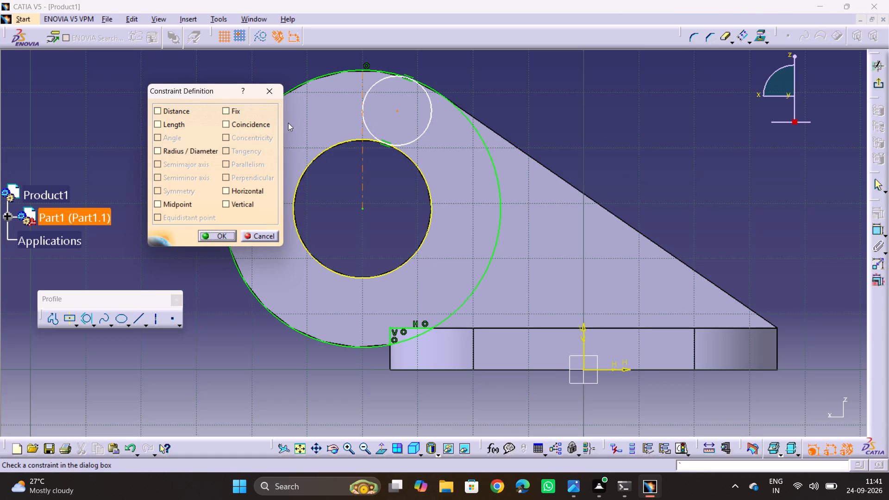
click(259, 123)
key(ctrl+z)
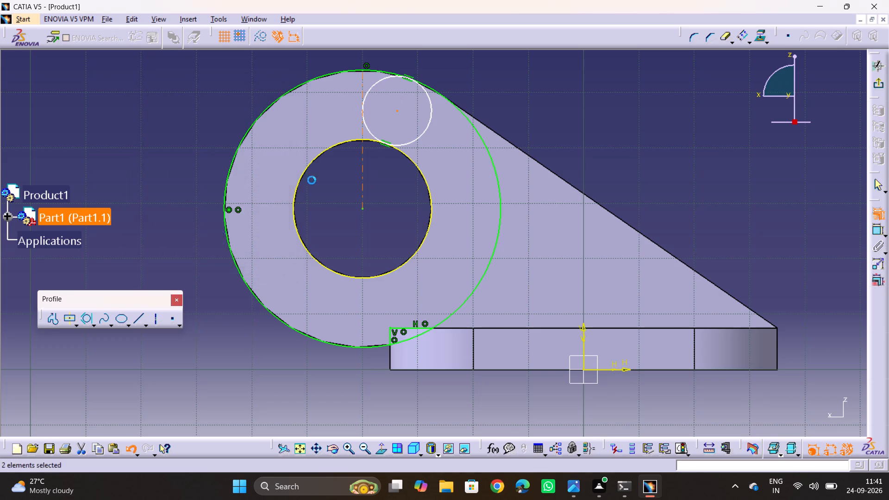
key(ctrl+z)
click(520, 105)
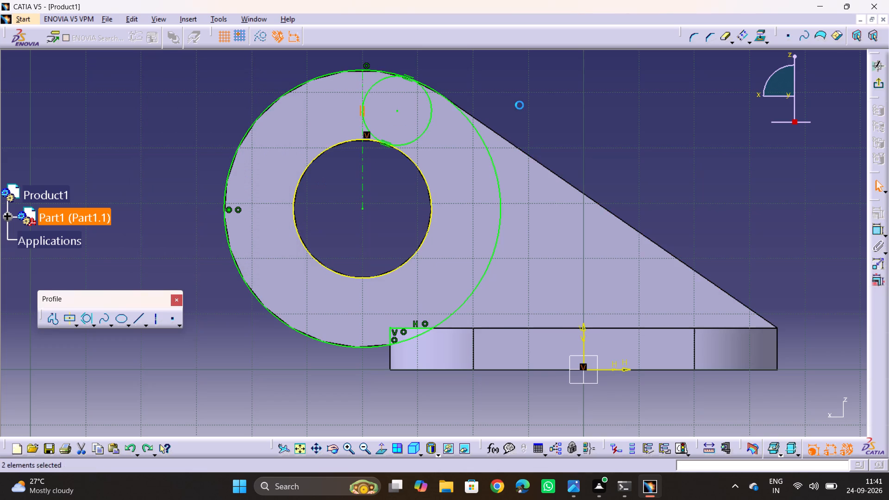
Delete only the tangency constraint between the small circle and the vertical axis.
click(361, 116)
key(Delete)
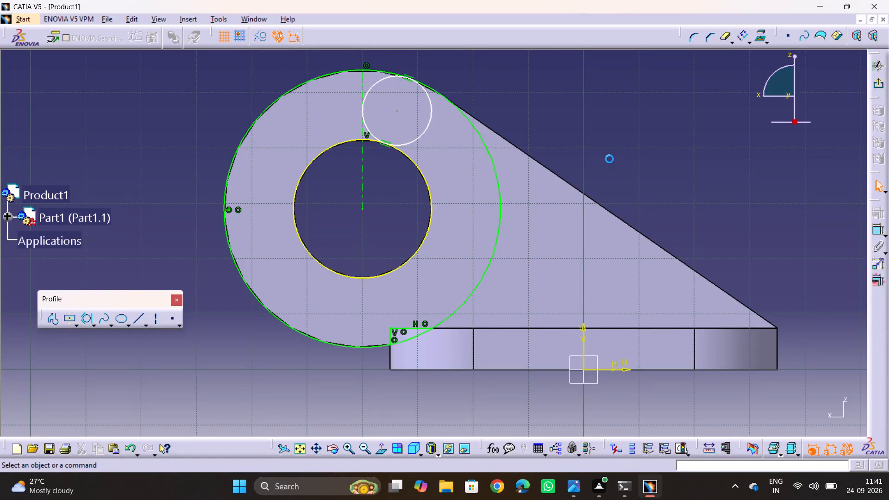
Constrain the small circle's centre coincident with the vertical axis.
click(361, 89)
ctrl+click(395, 110)
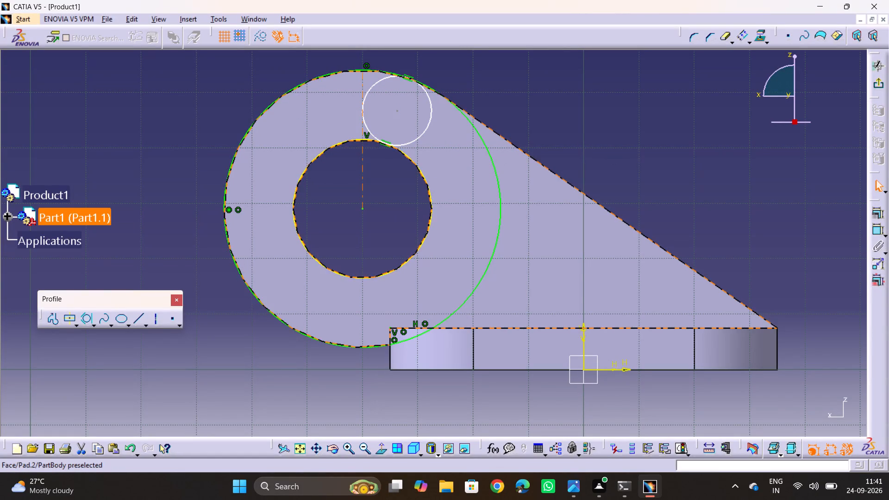
click(476, 82)
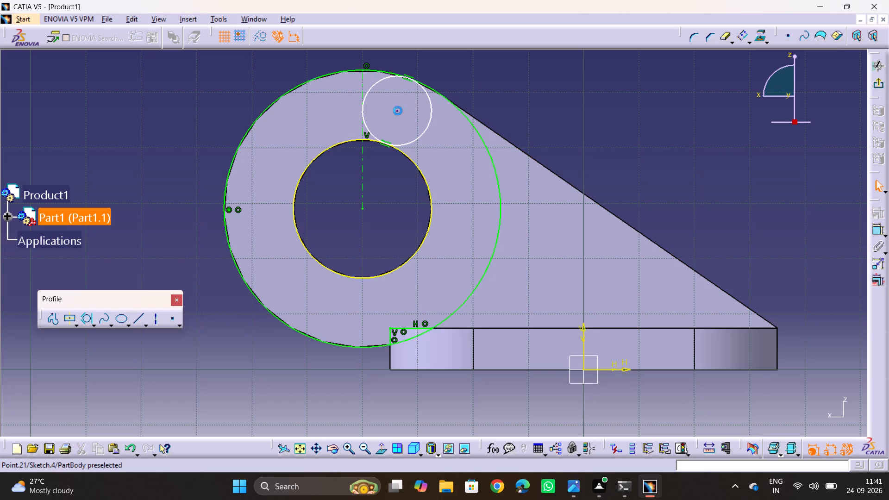
click(398, 111)
ctrl+click(362, 83)
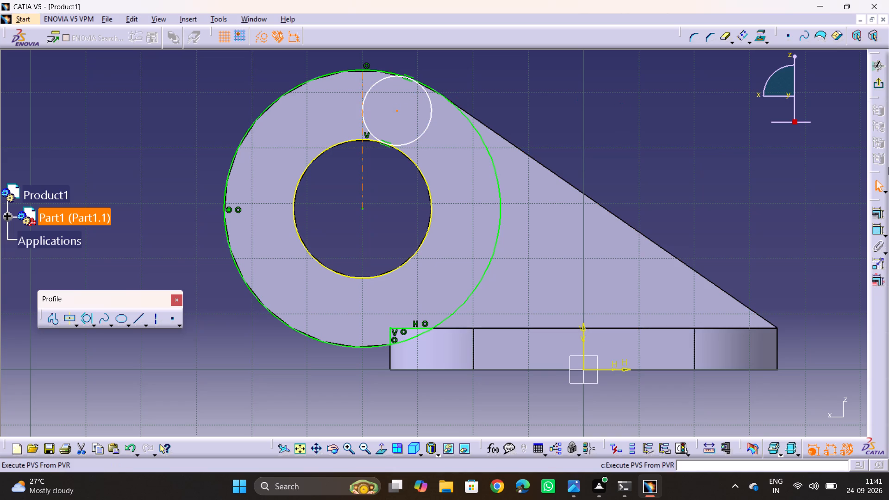
click(877, 210)
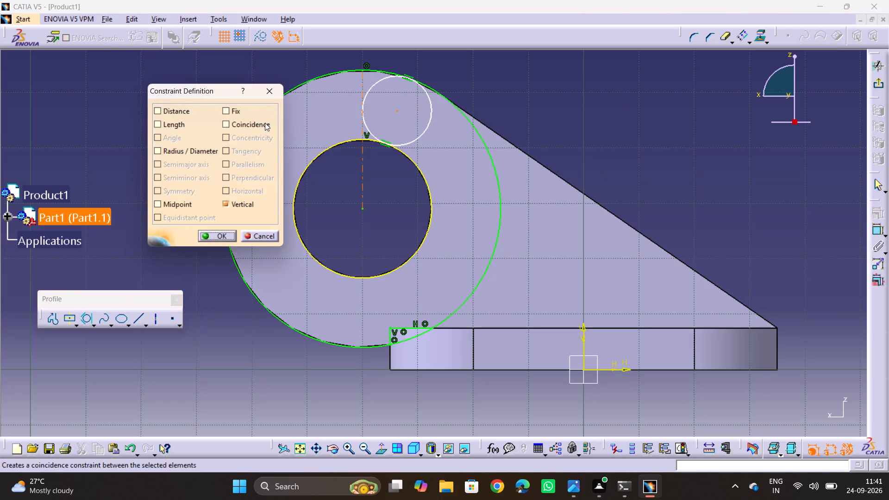
click(248, 123)
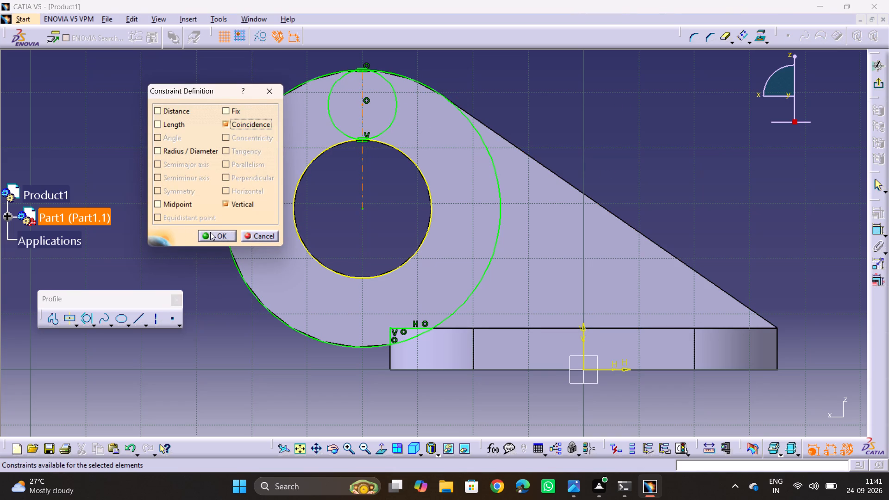
click(210, 232)
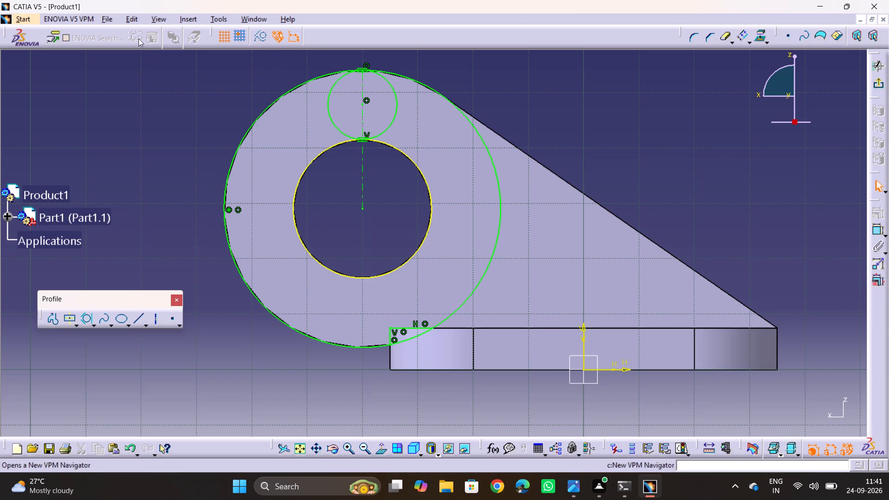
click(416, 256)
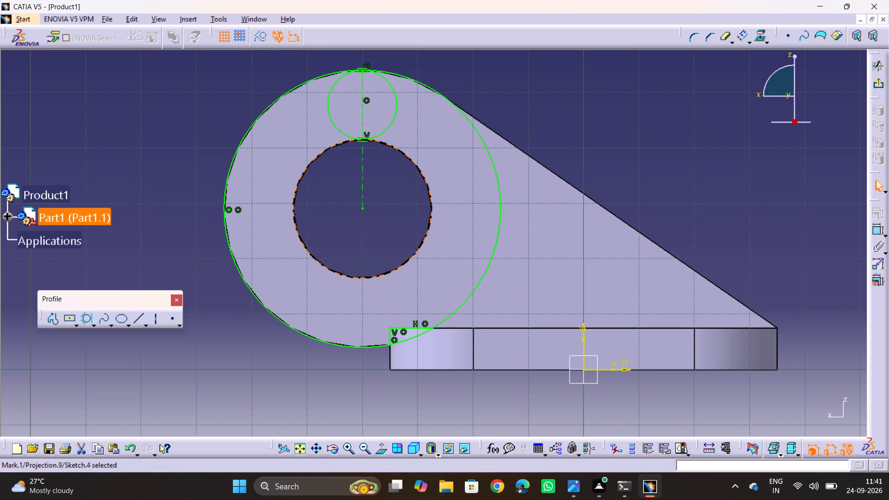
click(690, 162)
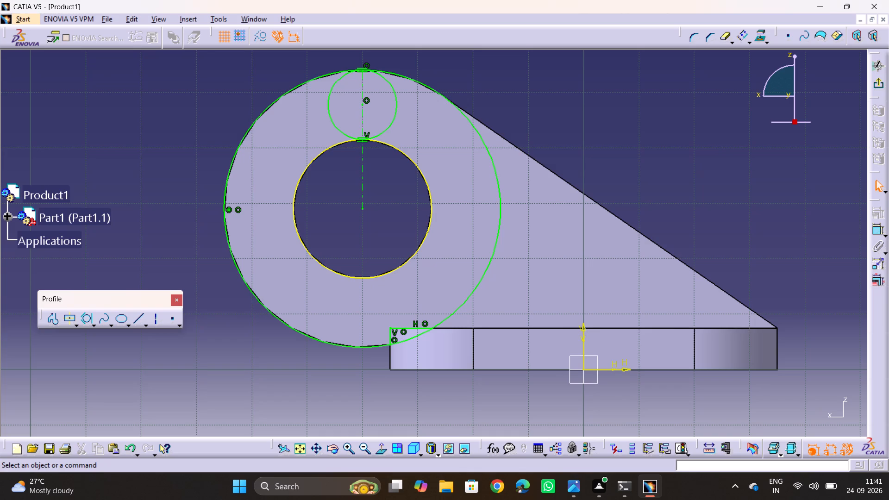
Draw a circle of about 10 mm radius centred beside the short vertical line at the base plate's corner.
ctrl+middle_drag(422, 271, 447, 235)
middle_drag(440, 249, 544, 194)
scroll(544, 194, up, 1)
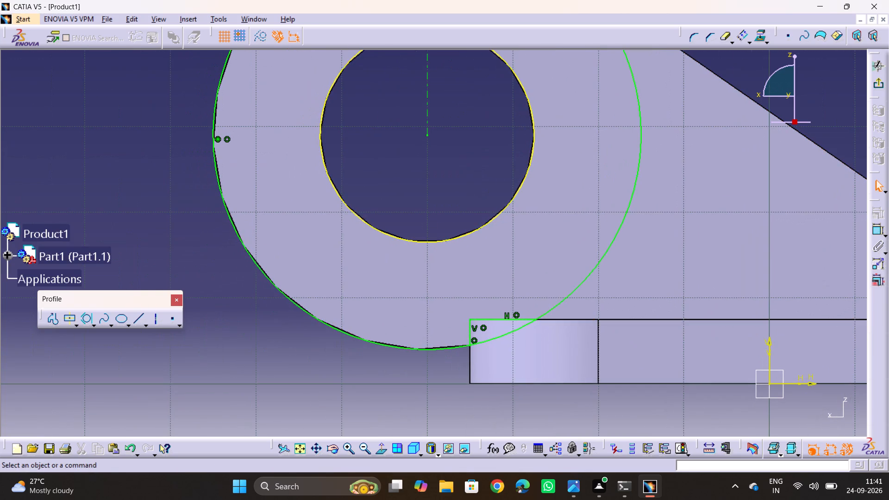
click(318, 378)
middle_drag(333, 385, 269, 348)
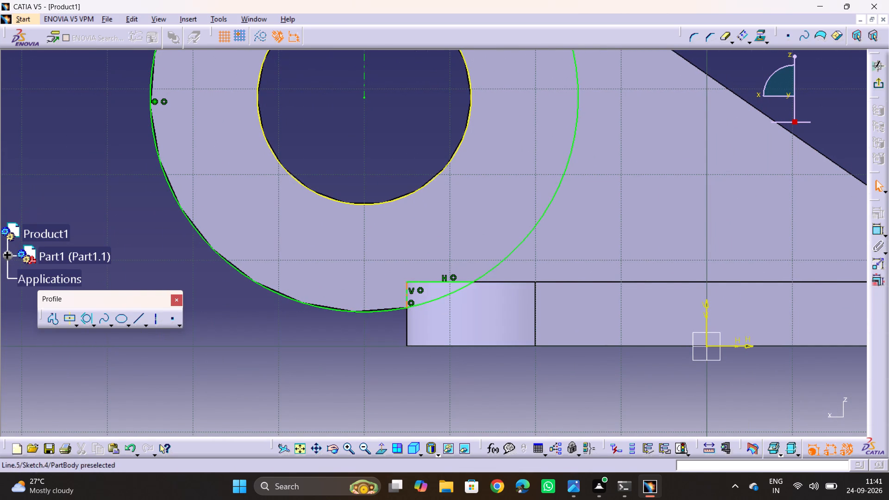
click(96, 327)
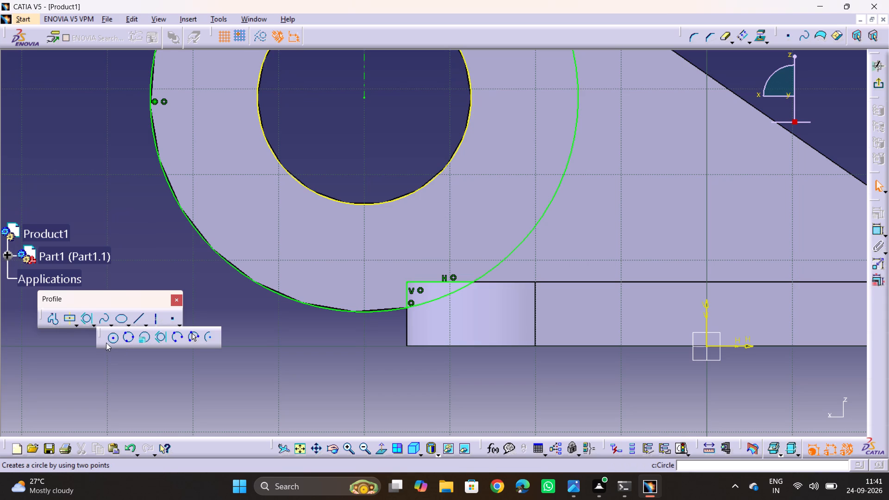
click(112, 341)
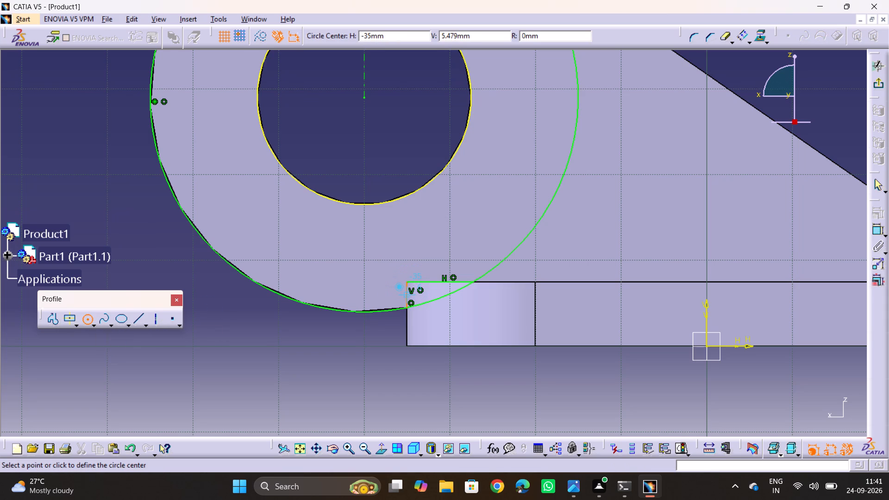
click(403, 301)
click(452, 225)
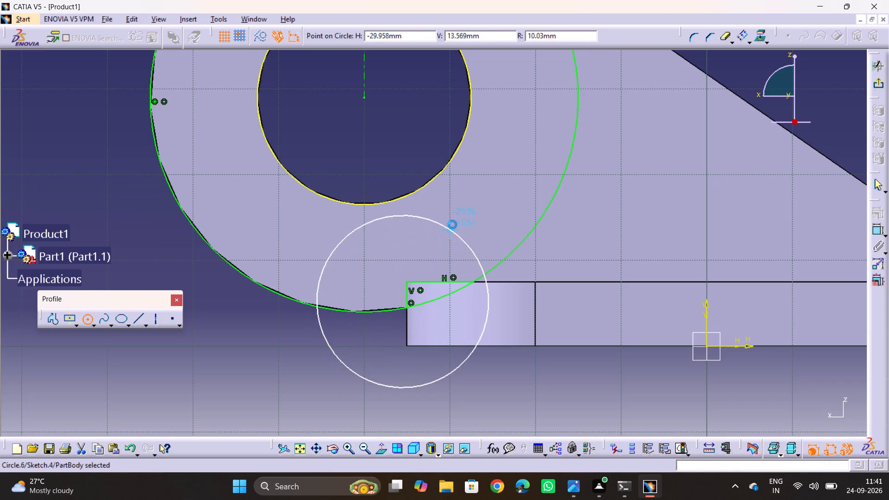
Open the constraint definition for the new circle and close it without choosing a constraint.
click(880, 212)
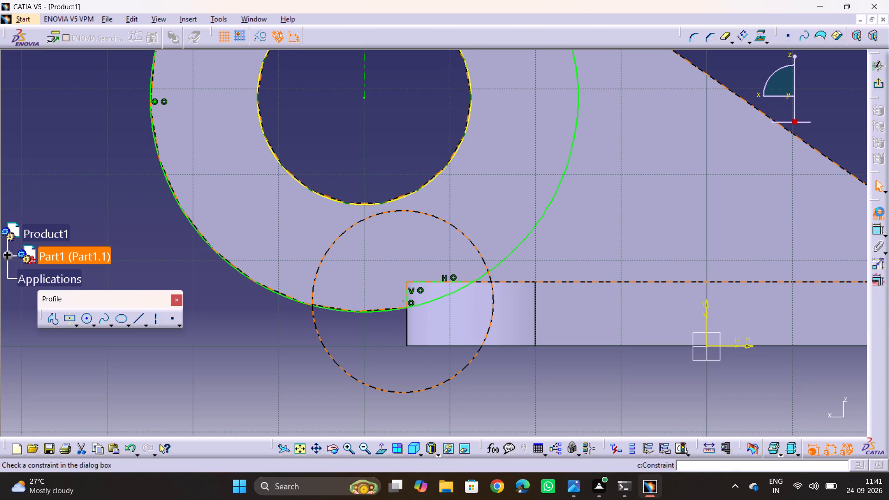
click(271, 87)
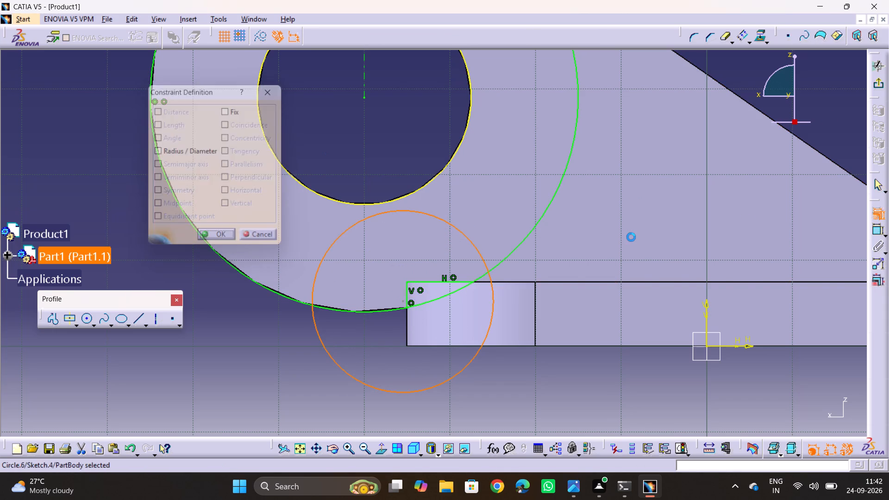
Dimension the radius of the circle at the base plate's corner and set it to 10.13 mm, per drawing 12.jpg.
click(880, 231)
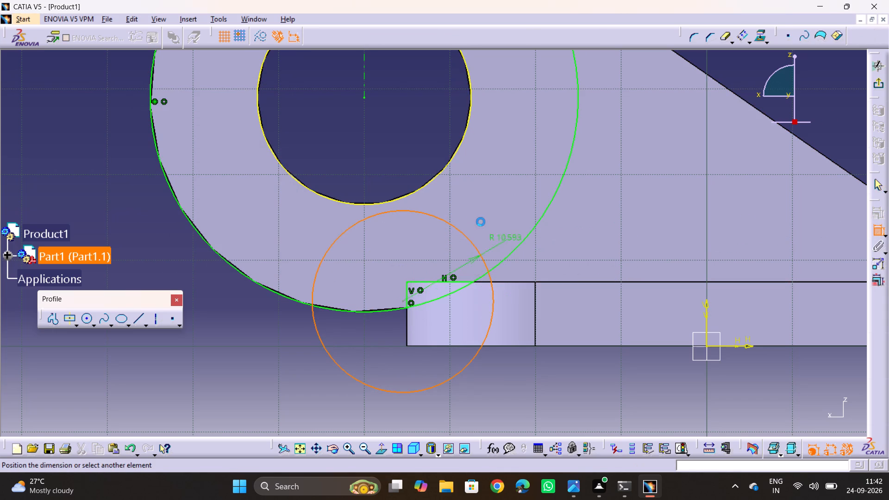
click(466, 210)
key(alt+Tab)
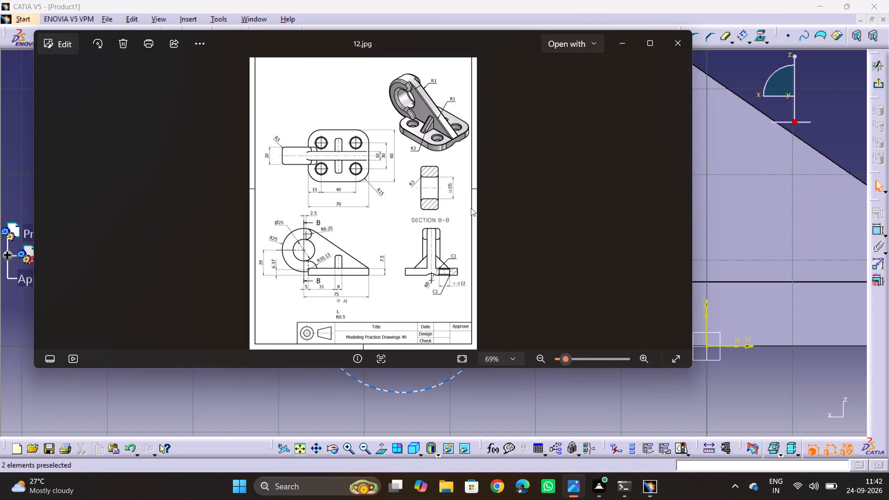
key(alt+Tab)
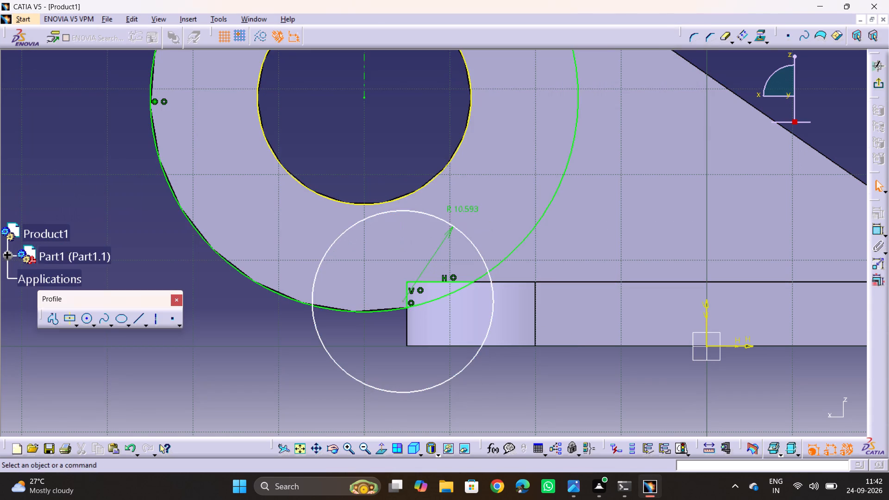
double_click(478, 208)
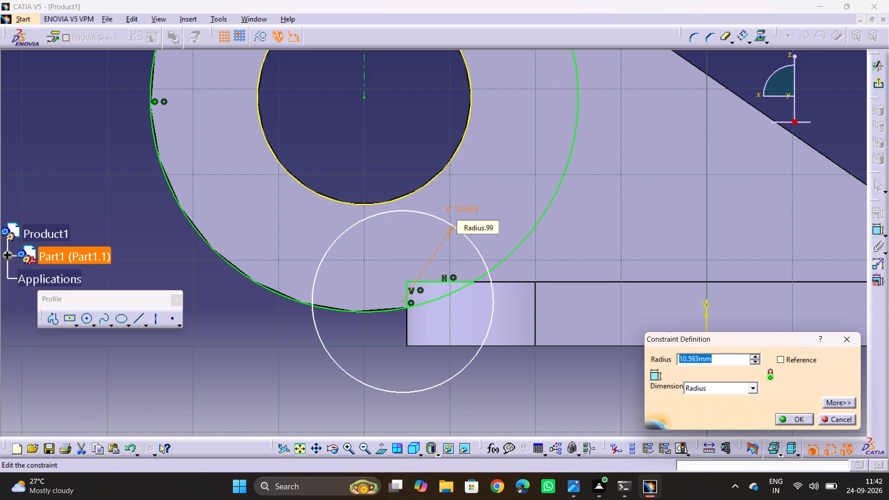
text(10.13)
key(Return)
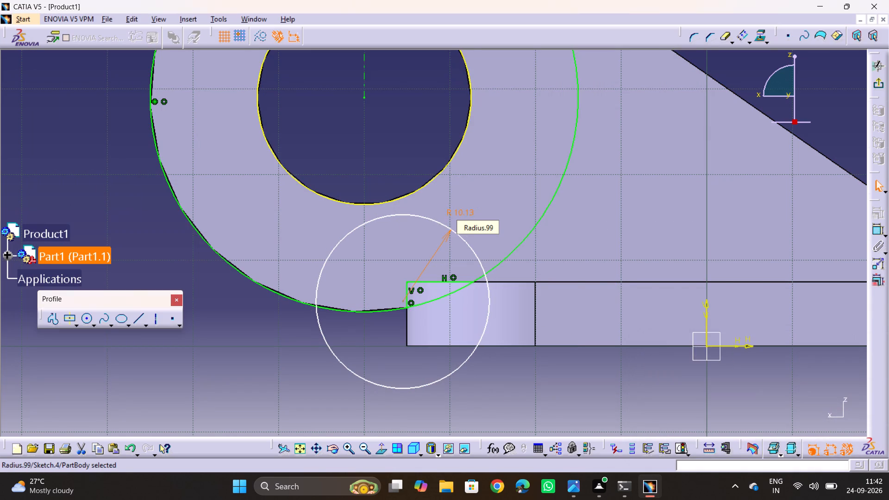
click(287, 342)
Constrain the 10.13 mm radius circle's centre coincident with the short vertical line at the base plate's corner.
middle_drag(317, 343, 319, 315)
ctrl+middle_drag(400, 285, 413, 237)
middle_drag(380, 301, 412, 253)
click(419, 249)
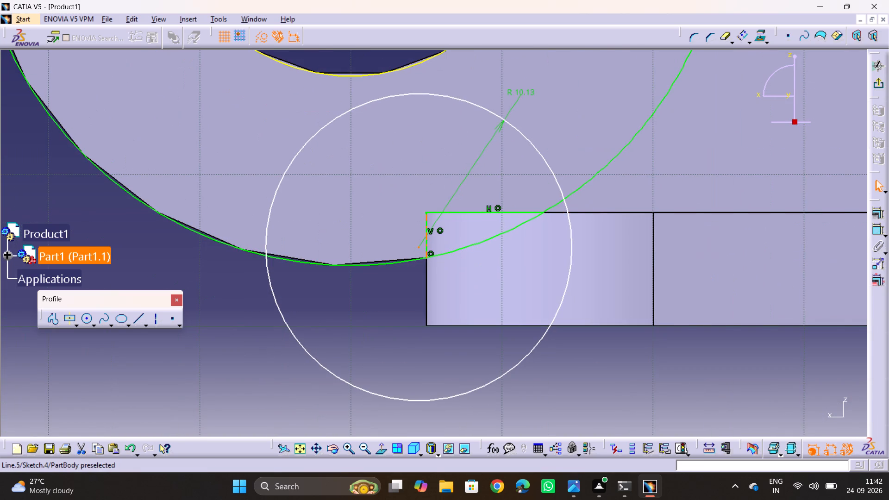
ctrl+click(428, 243)
click(880, 211)
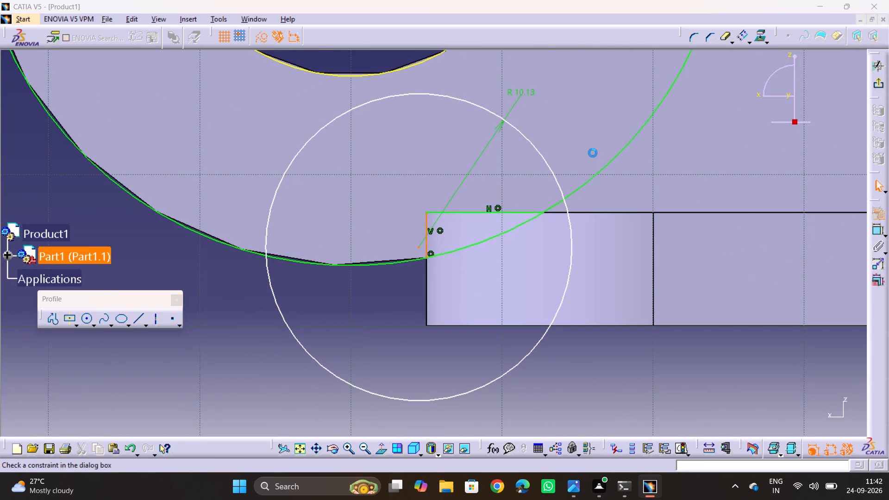
click(243, 125)
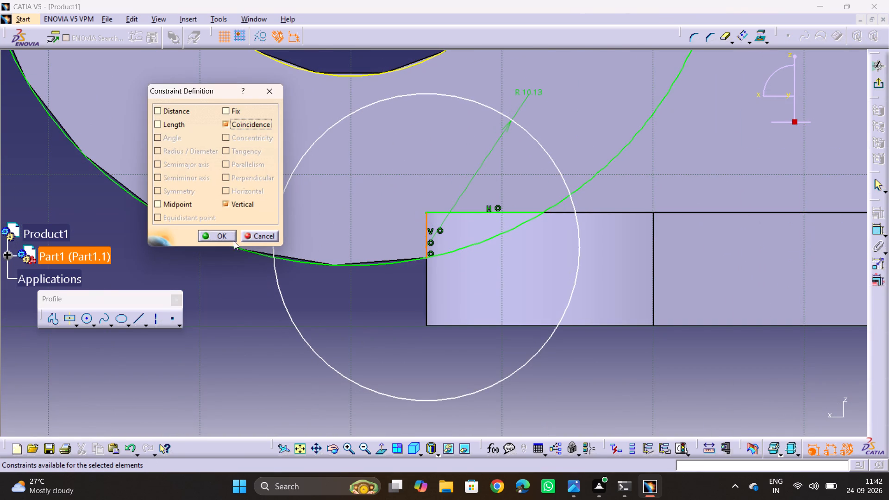
click(224, 236)
click(258, 350)
Dimension the circle's centre from the base plate's bottom edge and set the distance to 6.37 mm.
middle_drag(344, 322, 391, 267)
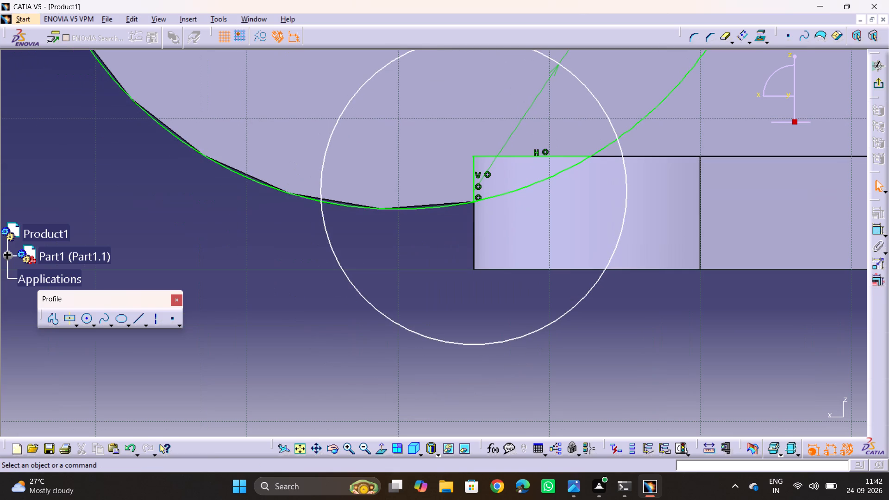
key(Delete)
click(877, 234)
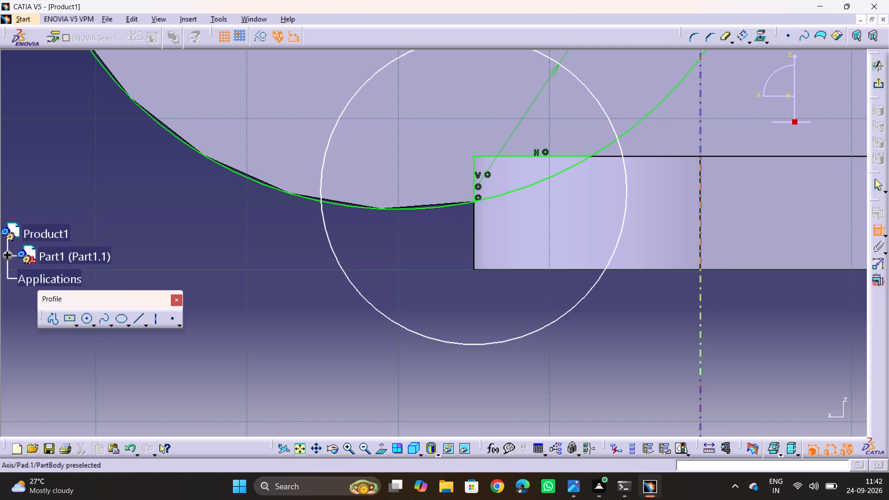
click(472, 190)
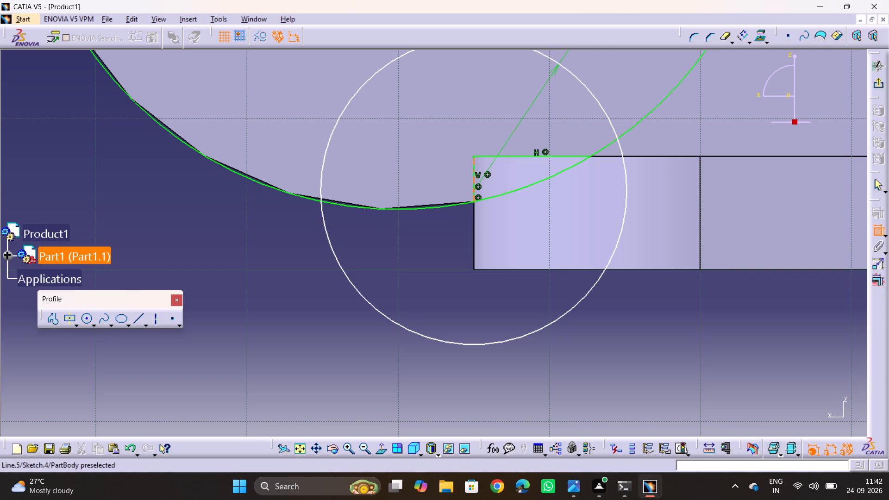
click(484, 271)
click(435, 252)
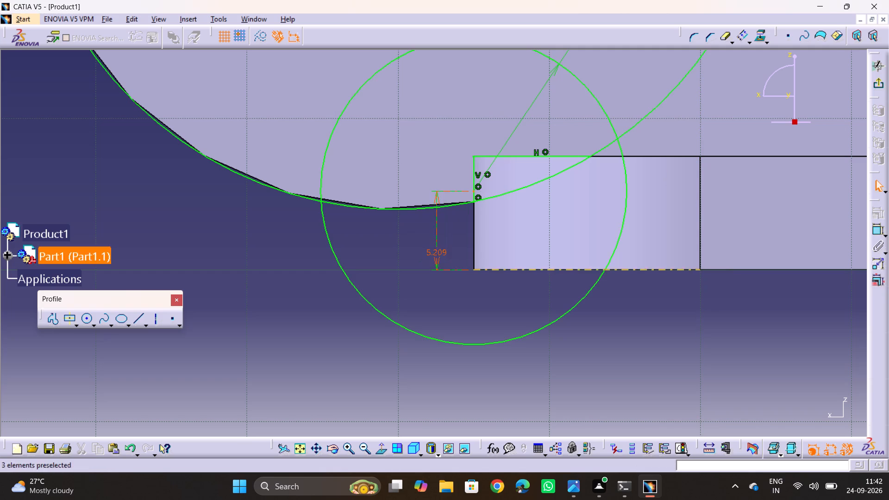
double_click(438, 251)
text(6.37)
key(Return)
click(244, 268)
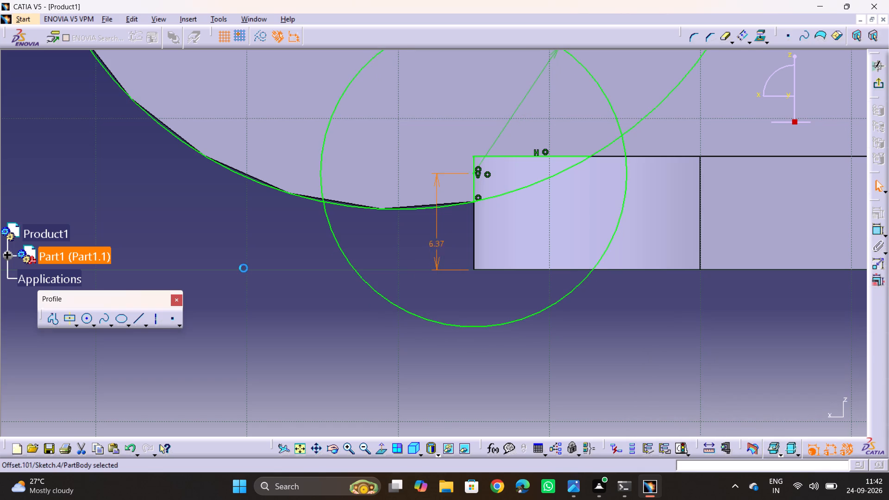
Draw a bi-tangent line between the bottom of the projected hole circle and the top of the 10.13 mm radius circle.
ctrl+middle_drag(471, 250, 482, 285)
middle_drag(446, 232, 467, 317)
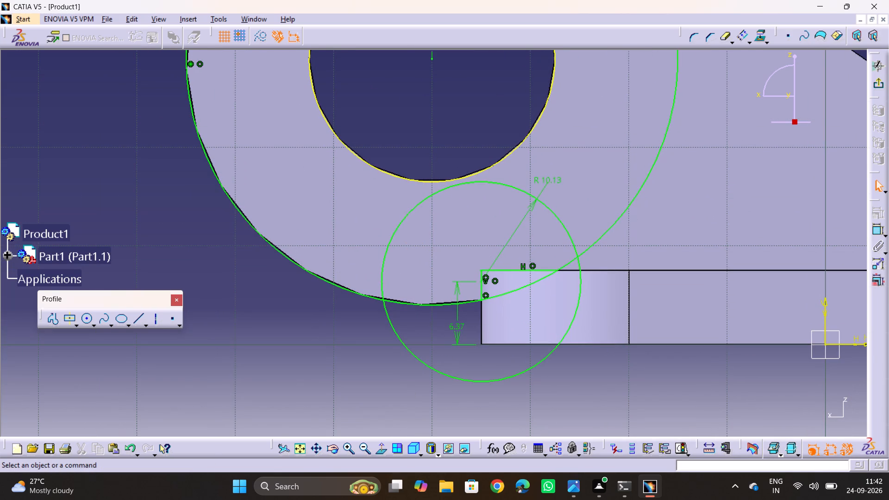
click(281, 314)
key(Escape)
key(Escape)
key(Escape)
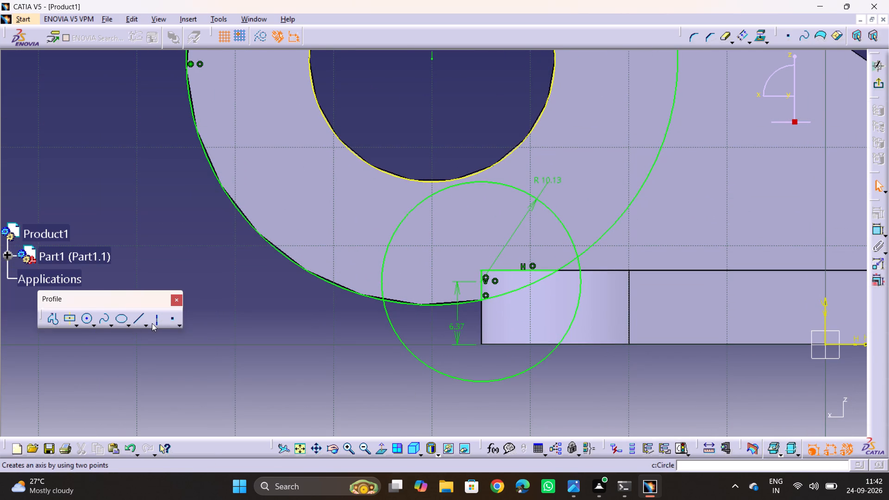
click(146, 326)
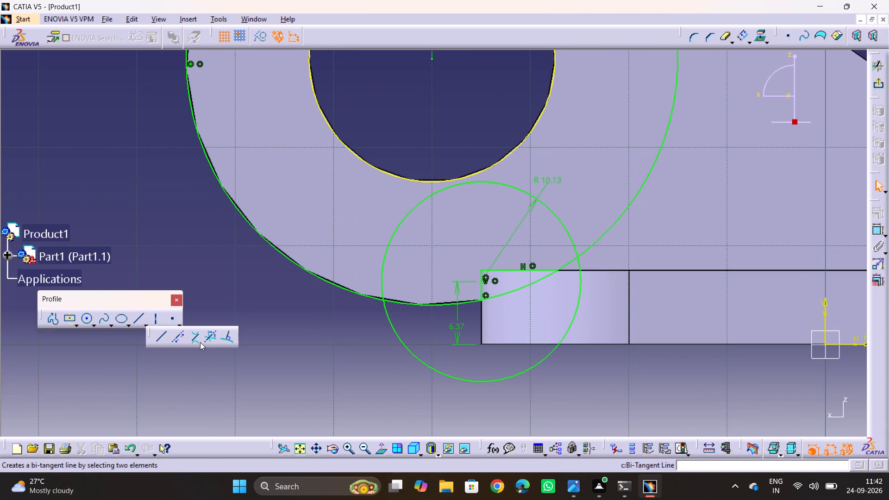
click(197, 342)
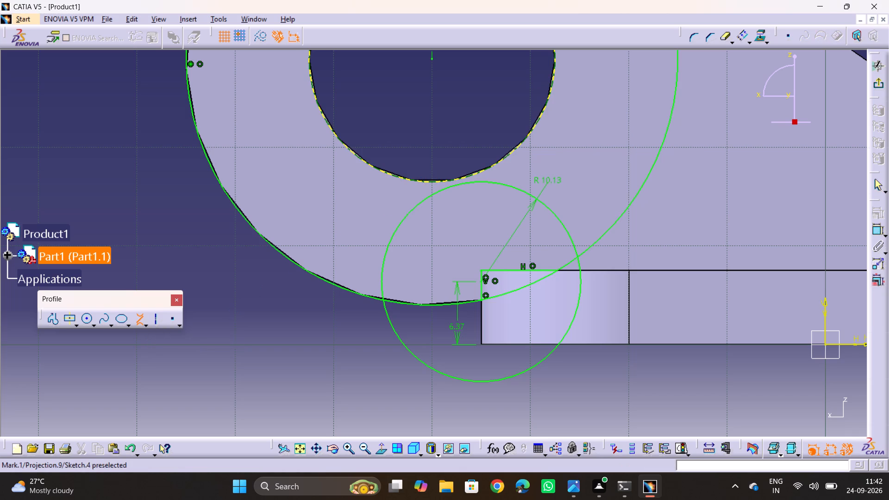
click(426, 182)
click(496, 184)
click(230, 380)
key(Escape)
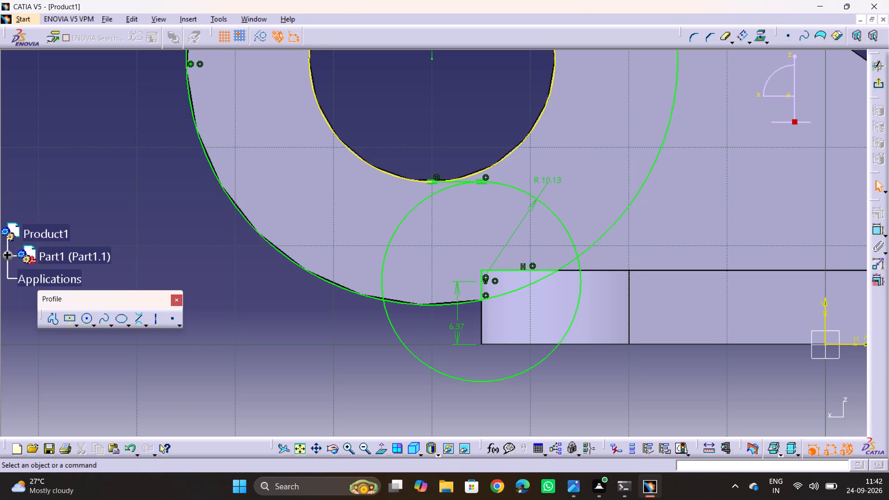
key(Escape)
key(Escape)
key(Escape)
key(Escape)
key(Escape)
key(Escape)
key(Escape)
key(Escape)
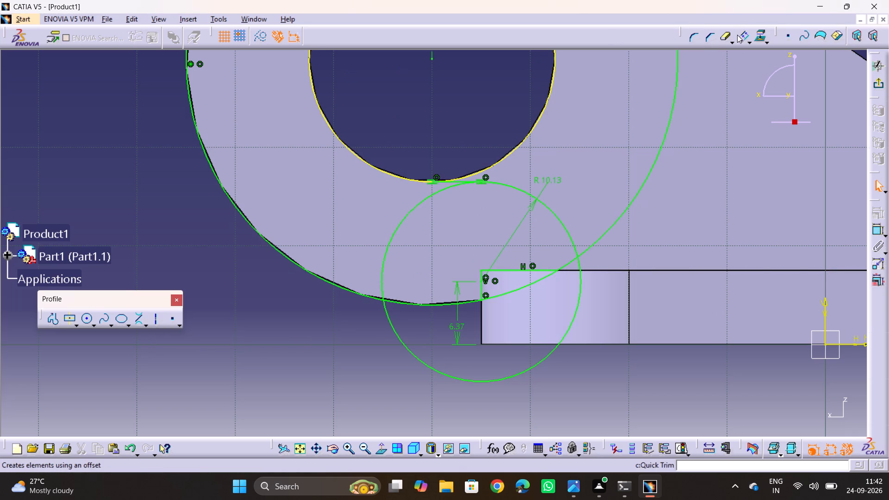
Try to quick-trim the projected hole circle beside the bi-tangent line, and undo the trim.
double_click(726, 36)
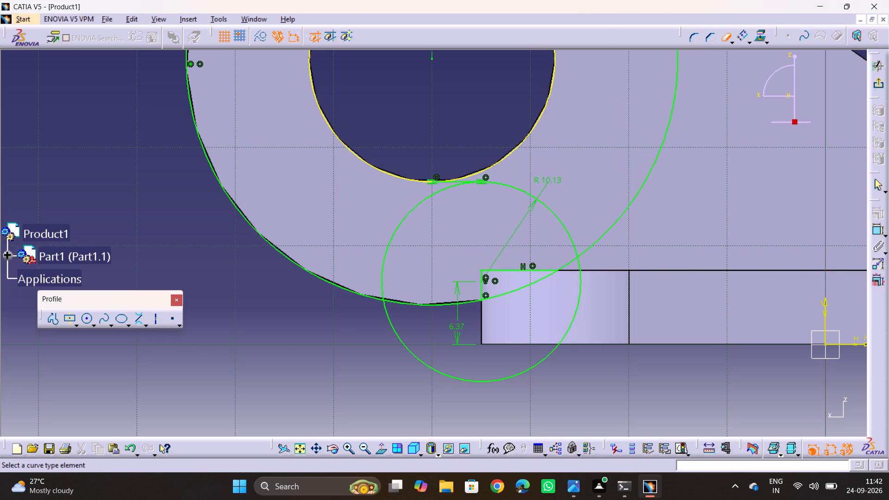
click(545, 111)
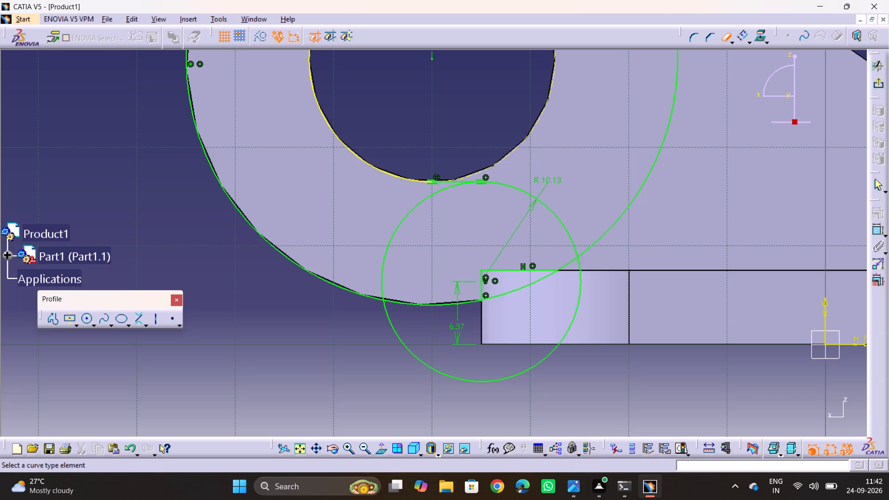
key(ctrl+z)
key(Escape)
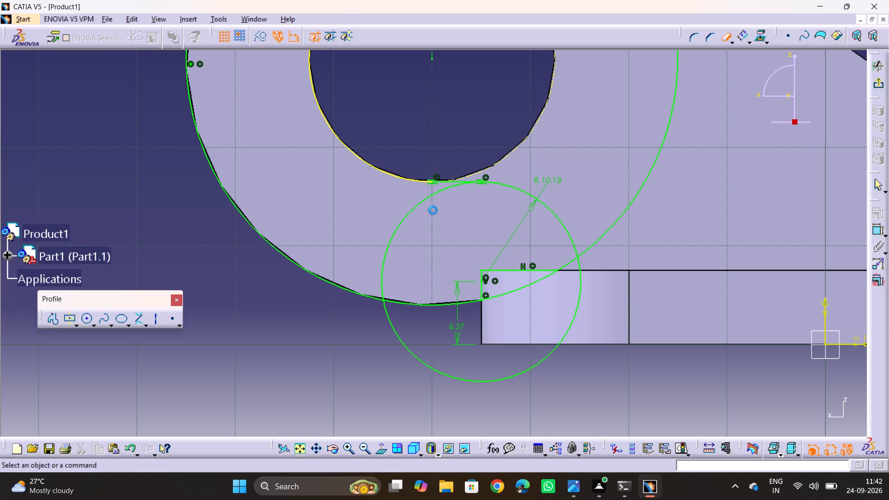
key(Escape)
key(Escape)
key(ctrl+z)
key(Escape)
Delete the projected hole circle and the short bi-tangent line from the sketch.
click(395, 177)
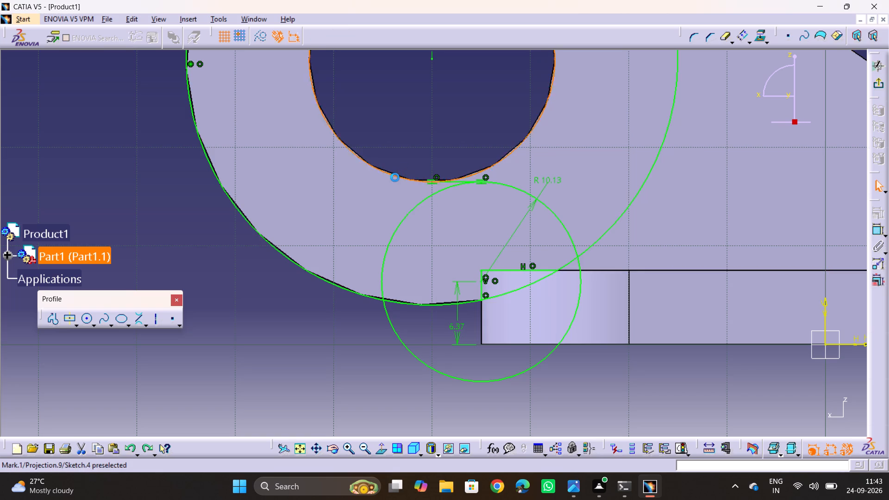
key(Delete)
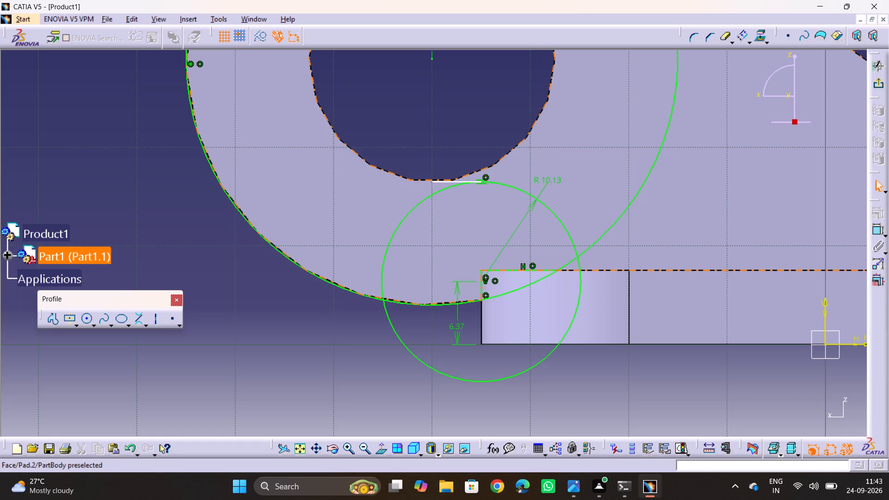
click(439, 183)
key(Delete)
Draw a circle centred on the boss centre, slightly smaller than the boss hole.
middle_drag(441, 238, 451, 271)
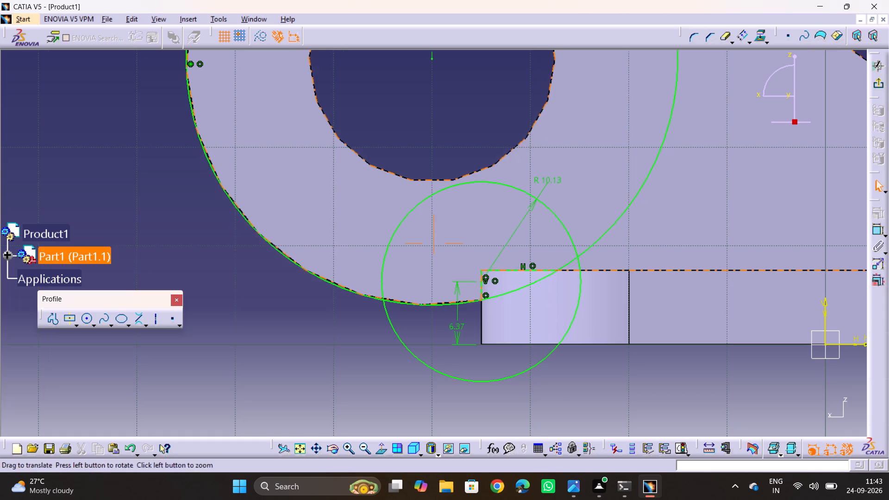
middle_drag(451, 271, 452, 271)
click(89, 319)
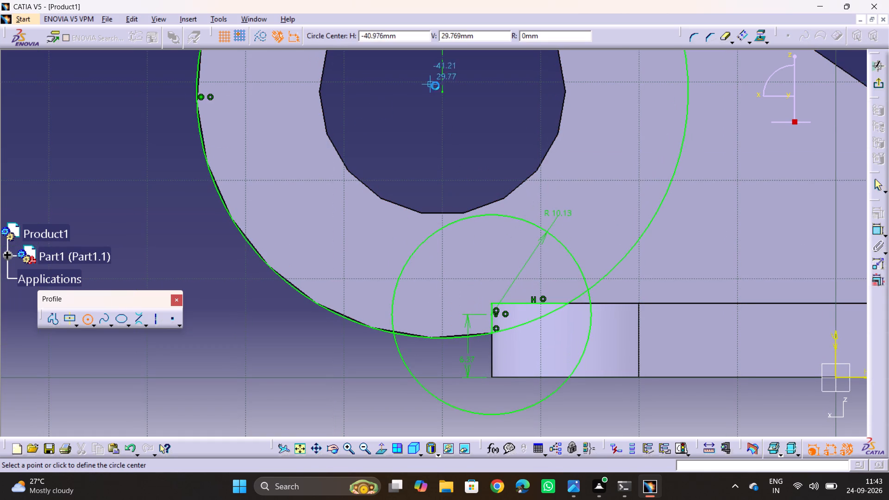
click(441, 91)
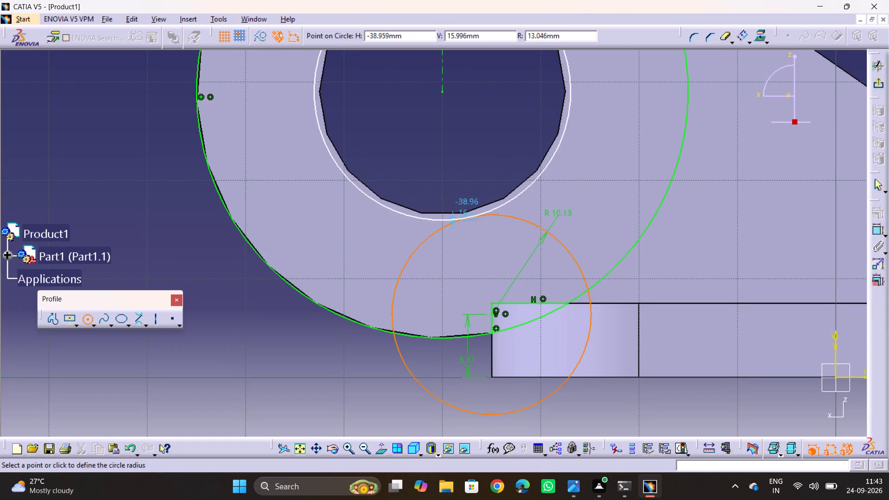
click(438, 193)
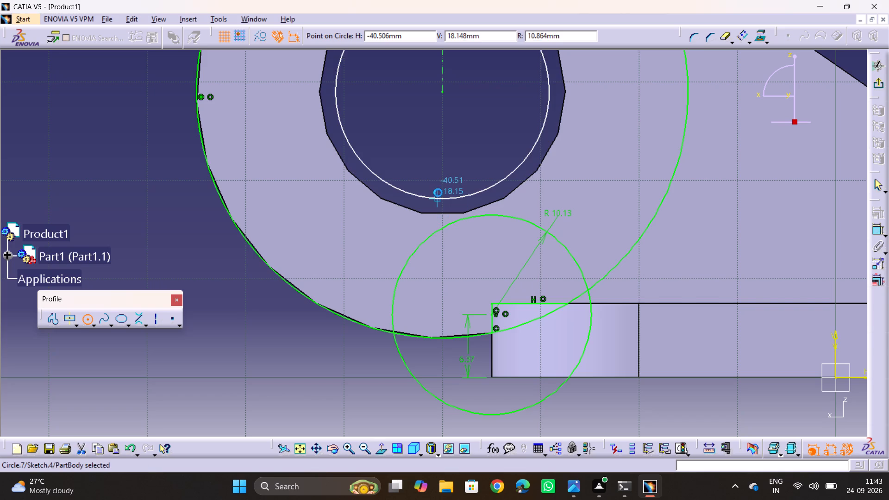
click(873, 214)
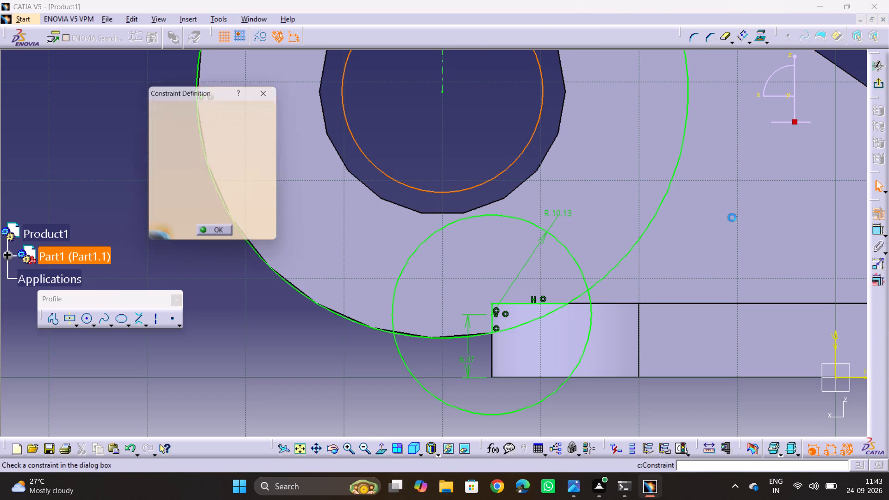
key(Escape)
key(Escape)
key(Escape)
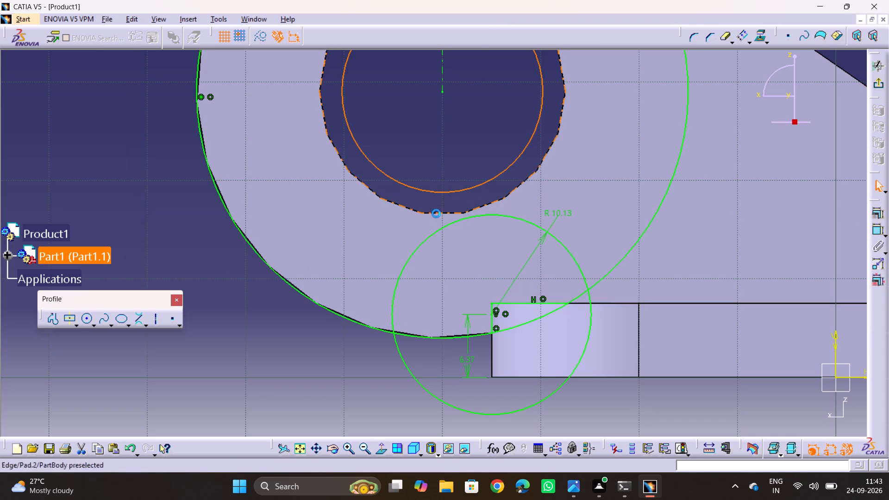
Constrain the new inner circle coincident with the boss hole's edge.
click(428, 214)
ctrl+click(436, 193)
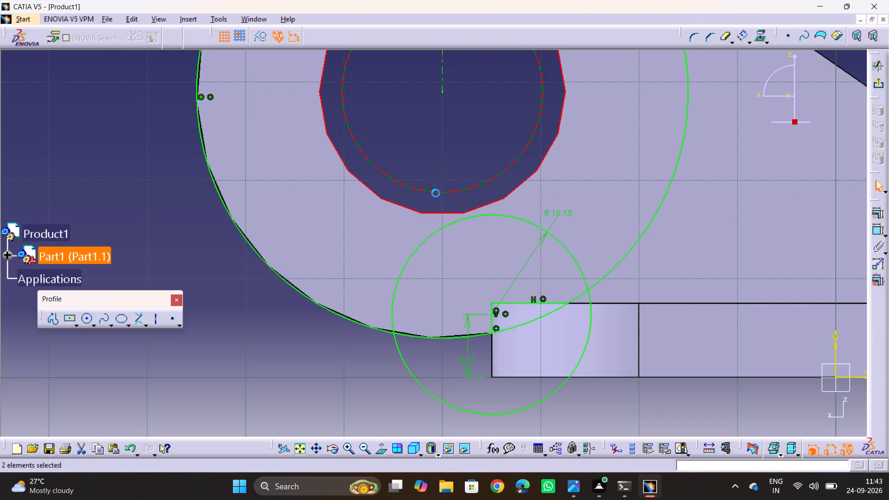
click(878, 218)
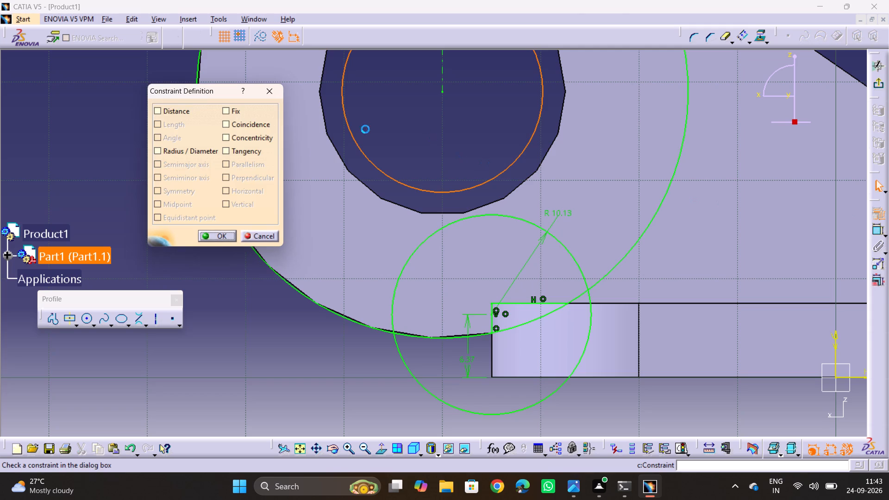
click(253, 126)
click(229, 233)
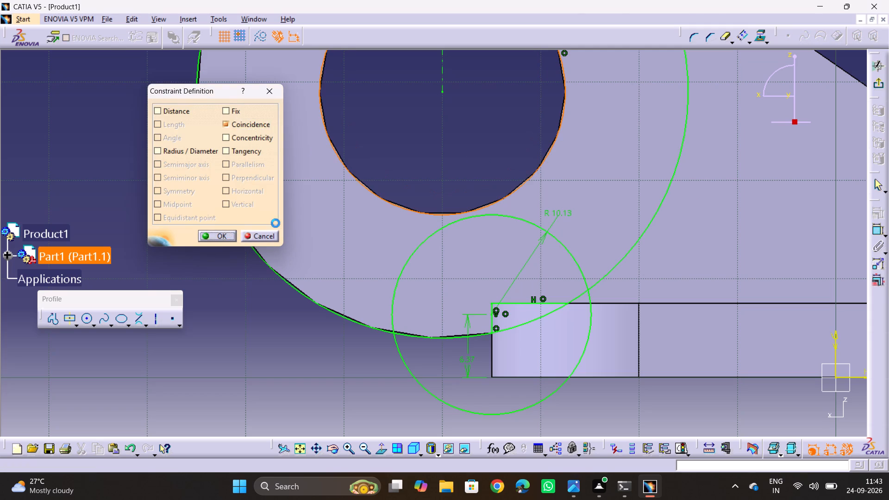
Draw a bi-tangent line joining the bottom of the inner hole circle to the top of the R10.13 circle.
click(139, 323)
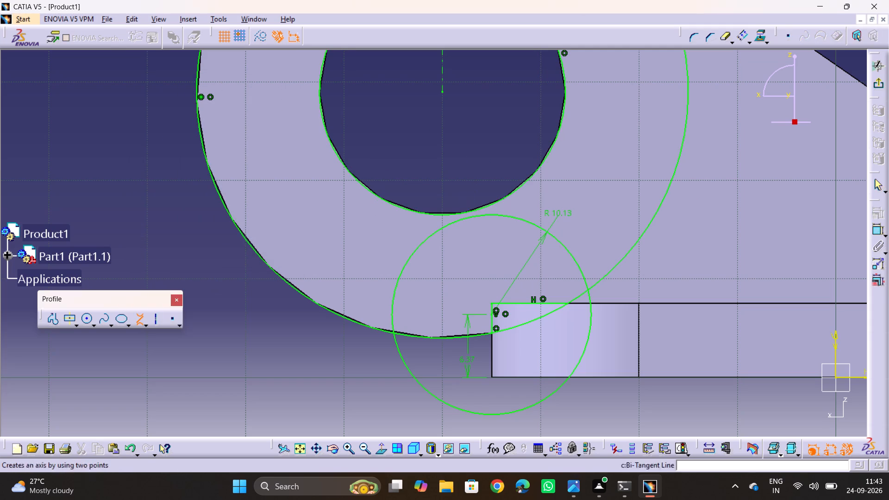
click(449, 215)
click(479, 219)
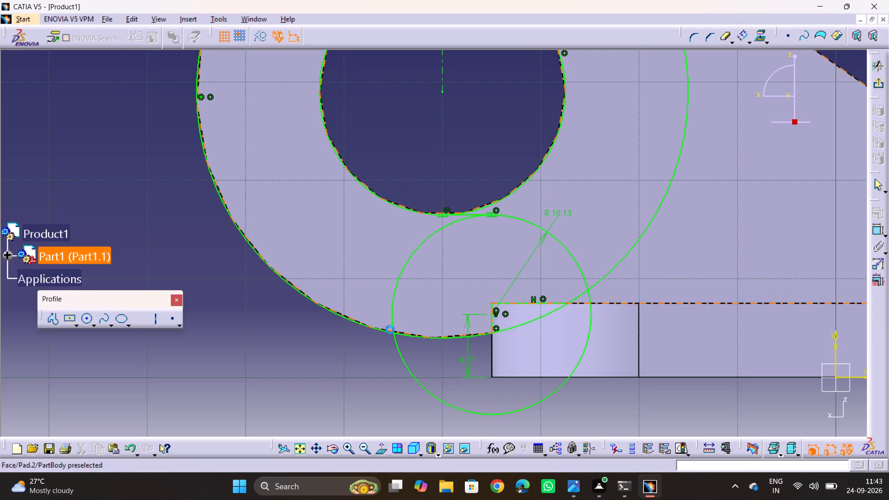
click(307, 388)
Quick-trim the R10.13 circle's upper-left arc between the bi-tangent line and the outer boss circle.
middle_drag(332, 369, 326, 347)
double_click(721, 32)
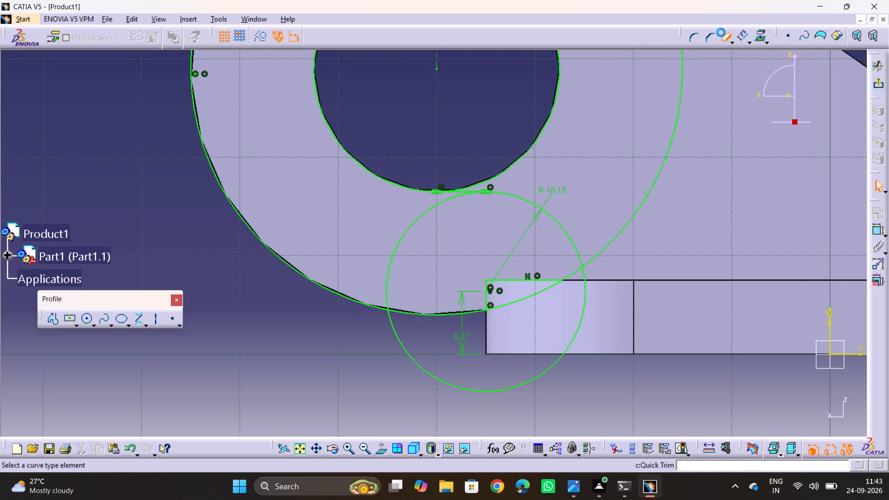
click(408, 228)
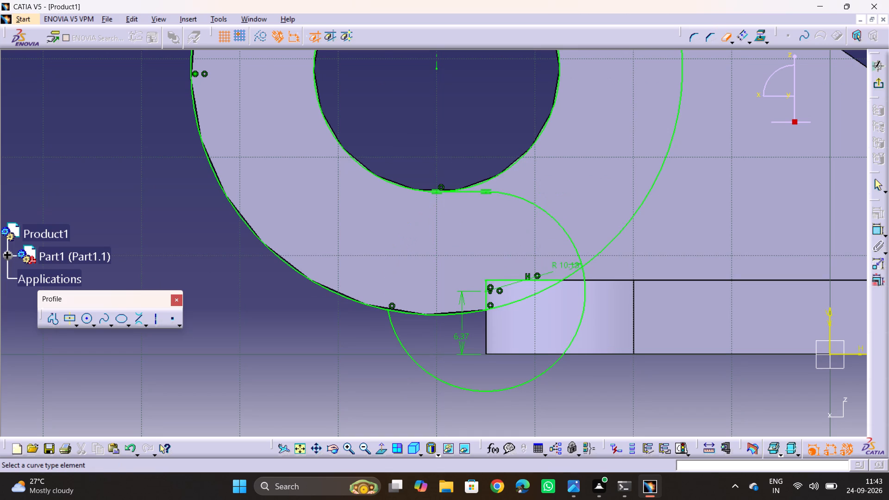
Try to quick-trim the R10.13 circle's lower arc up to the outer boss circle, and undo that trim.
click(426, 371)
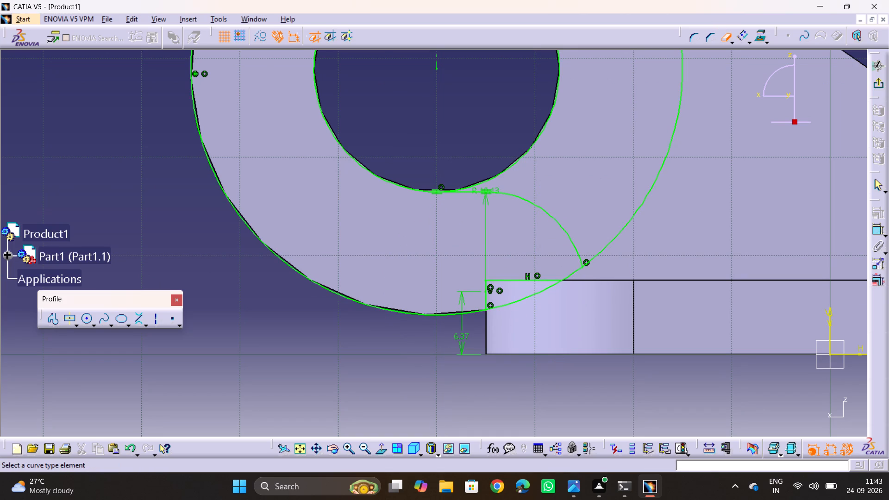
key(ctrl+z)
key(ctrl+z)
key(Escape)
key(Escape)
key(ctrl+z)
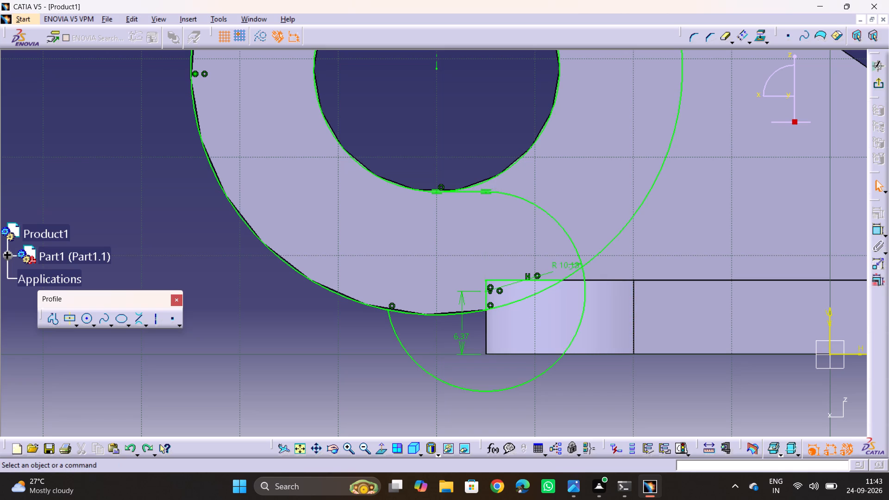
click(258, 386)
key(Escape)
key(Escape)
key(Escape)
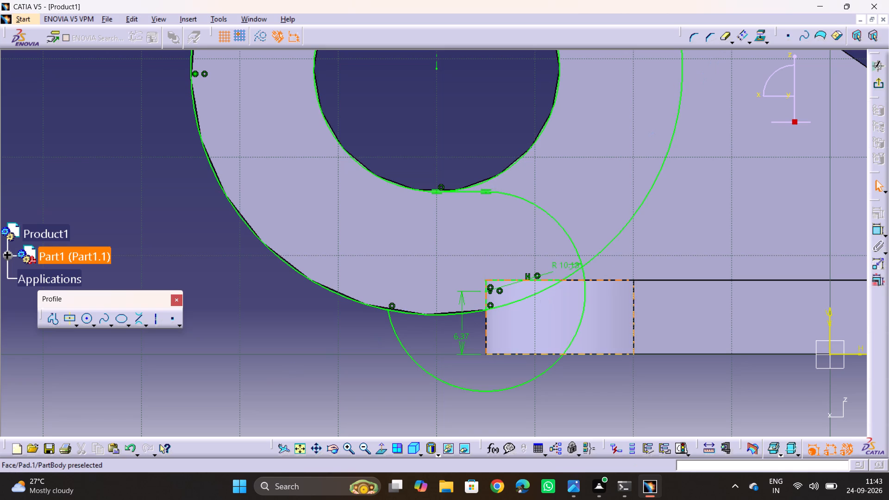
Constrain the free end of the short horizontal line coincident with the R10.13 circle.
click(562, 282)
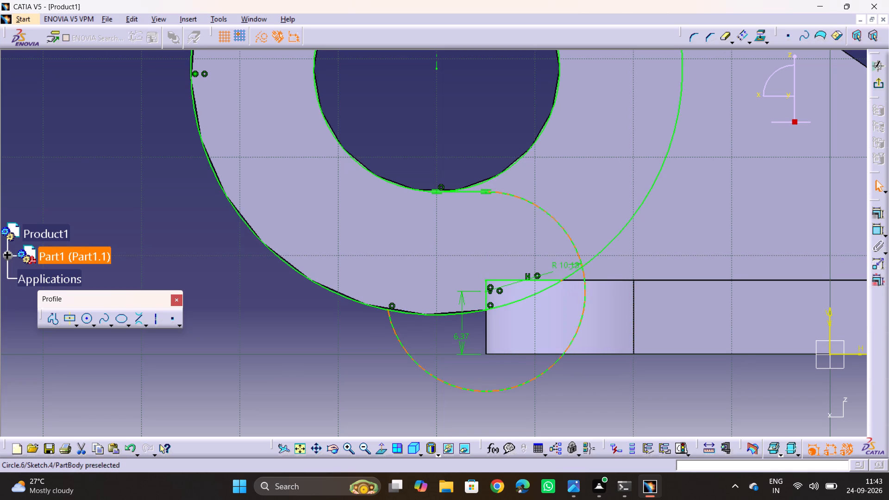
ctrl+click(587, 286)
click(879, 214)
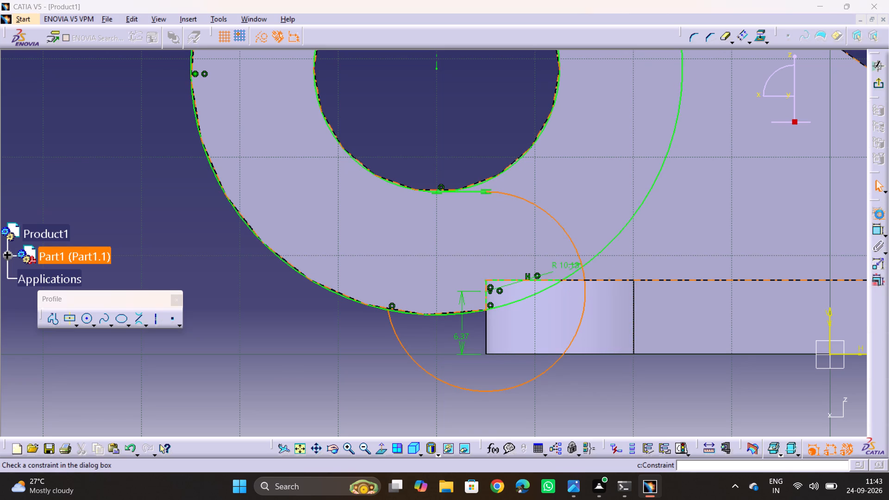
double_click(241, 125)
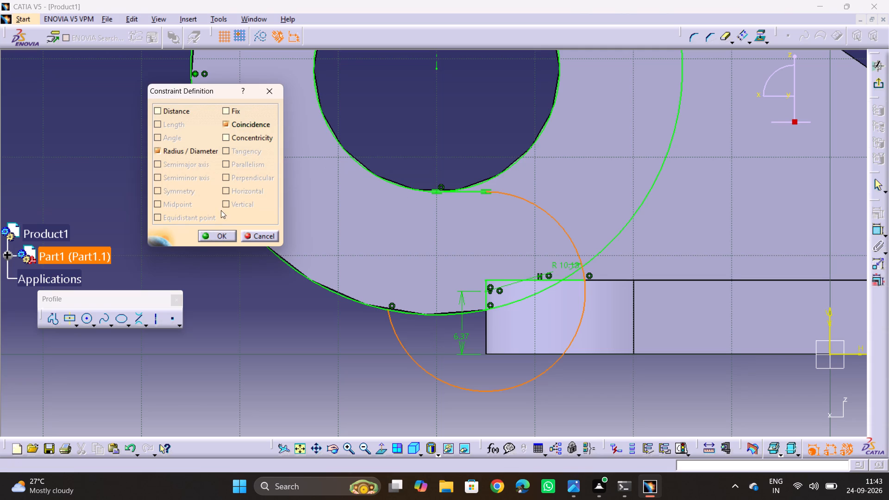
click(198, 234)
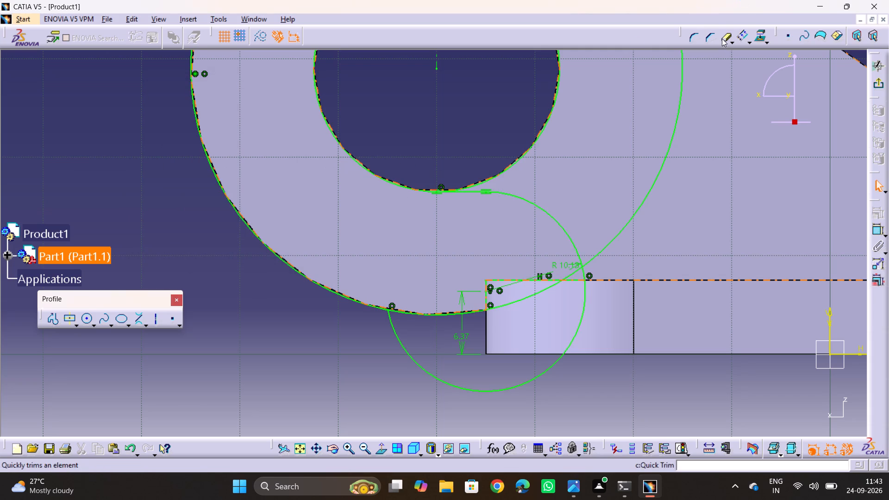
Quick-trim the R10.13 circle's lower arc back to the end of the short horizontal line.
triple_click(725, 37)
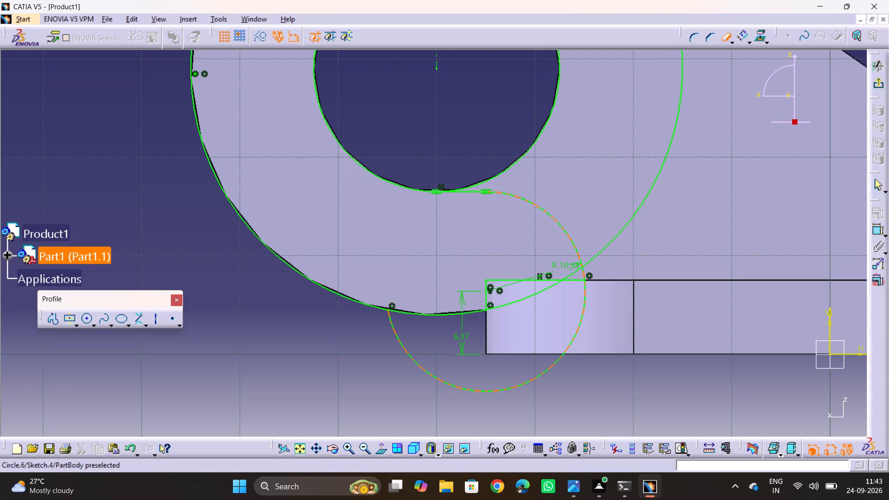
click(586, 309)
click(574, 273)
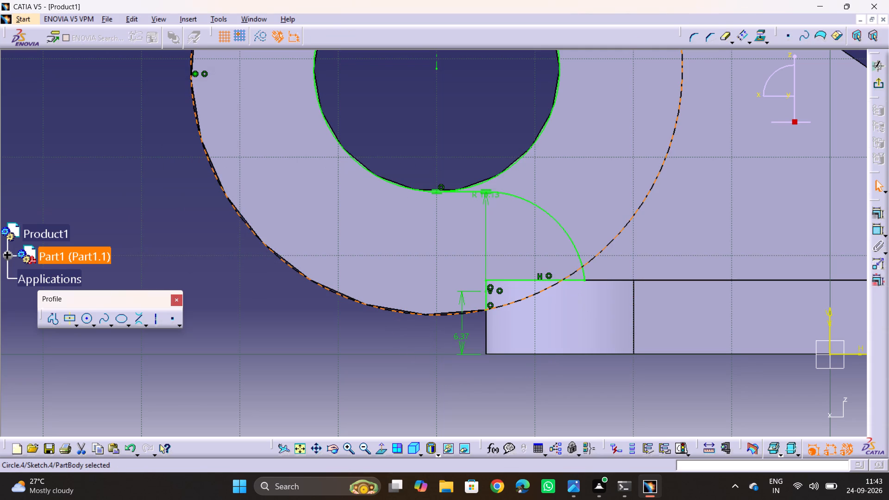
key(Escape)
key(Escape)
key(Escape)
key(Escape)
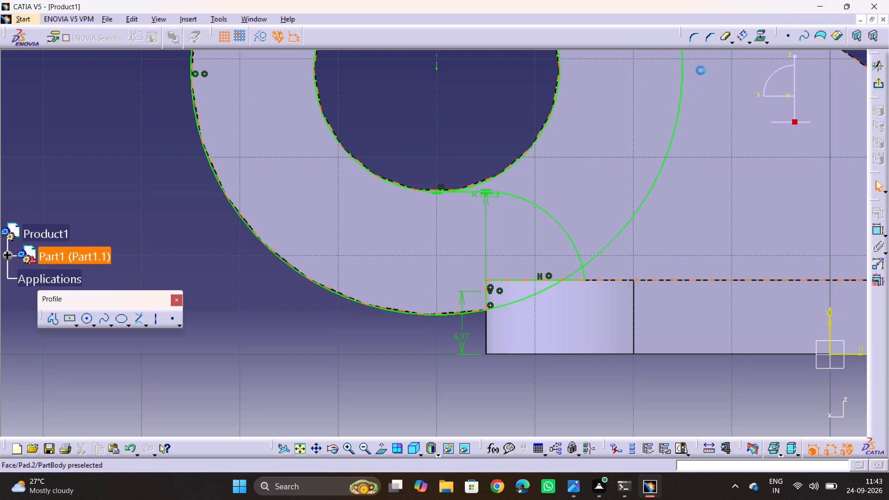
key(Escape)
key(Escape)
Quick-trim the outer boss circle's segment above the base and its remaining arc on the rib side.
double_click(725, 41)
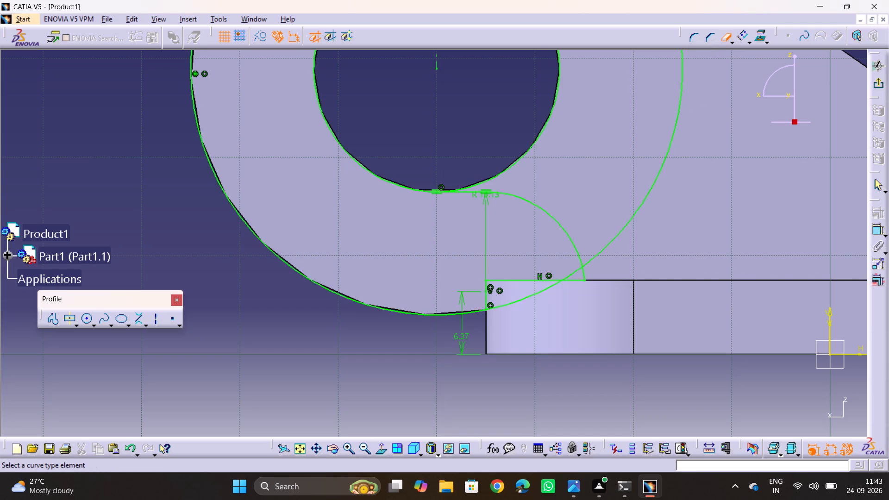
click(530, 295)
double_click(572, 271)
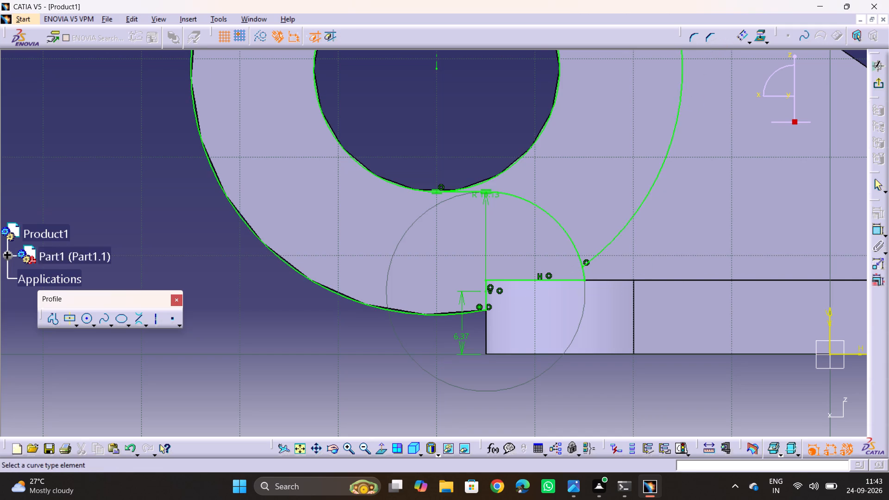
click(604, 247)
ctrl+middle_drag(572, 135, 572, 212)
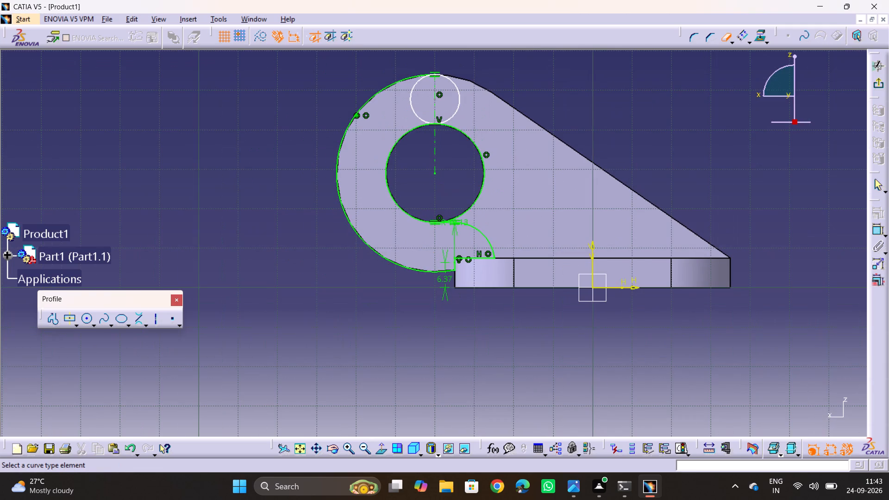
ctrl+middle_drag(450, 105, 457, 59)
middle_drag(465, 76, 496, 283)
ctrl+middle_drag(470, 180, 466, 149)
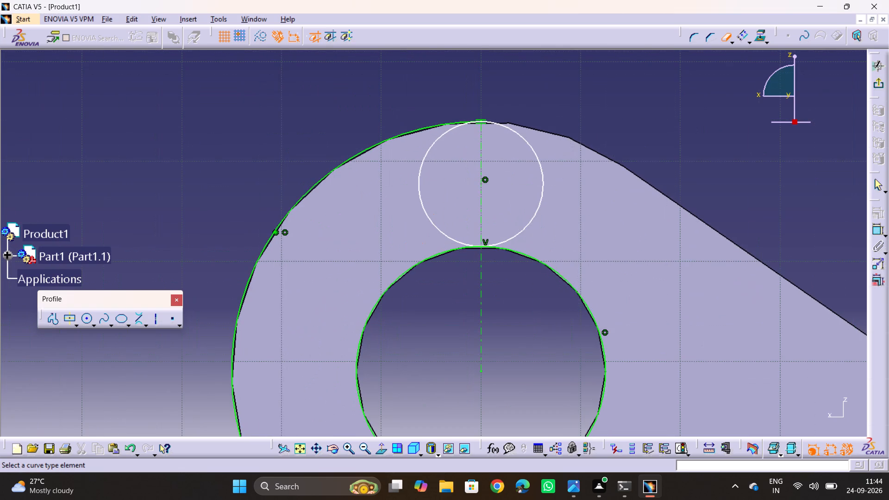
key(Escape)
key(Escape)
key(Escape)
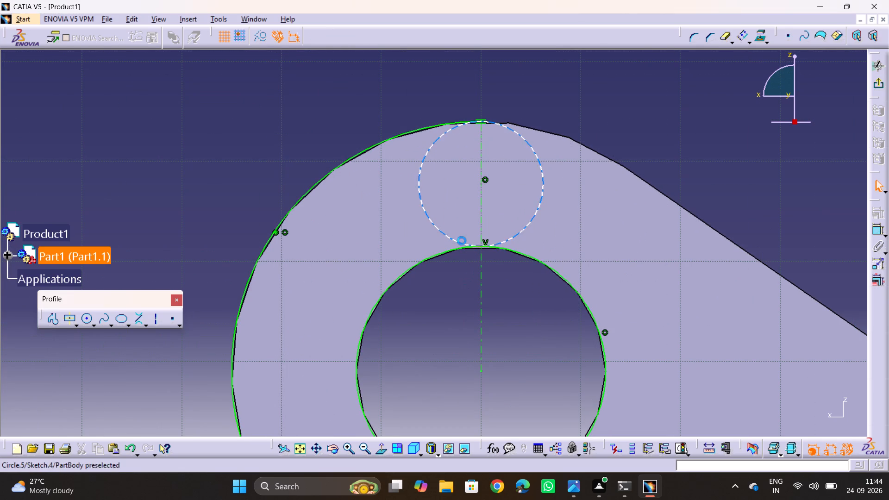
Constrain the small circle above the hole tangent to the inner hole circle.
click(462, 241)
ctrl+click(453, 253)
click(491, 292)
key(Escape)
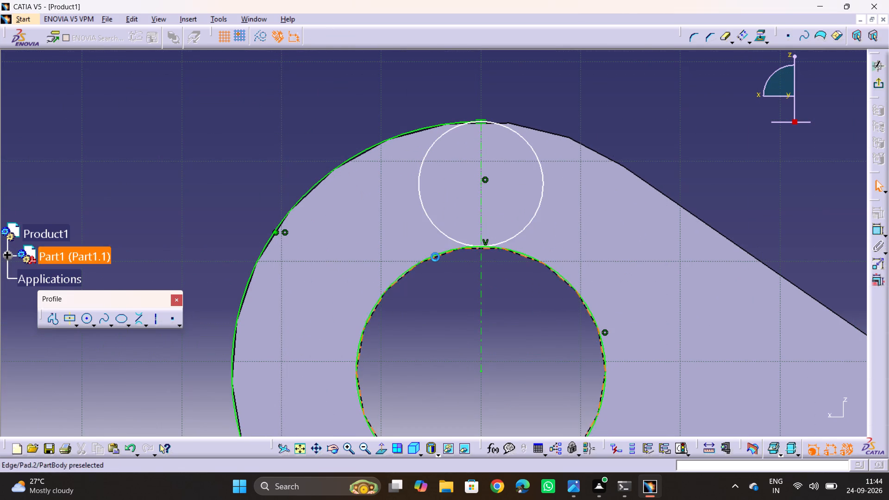
click(433, 255)
ctrl+click(440, 229)
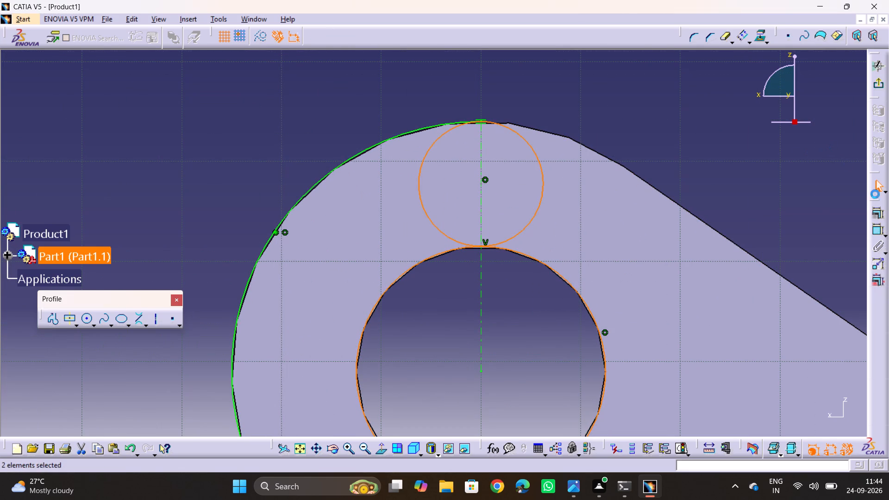
ctrl+click(883, 211)
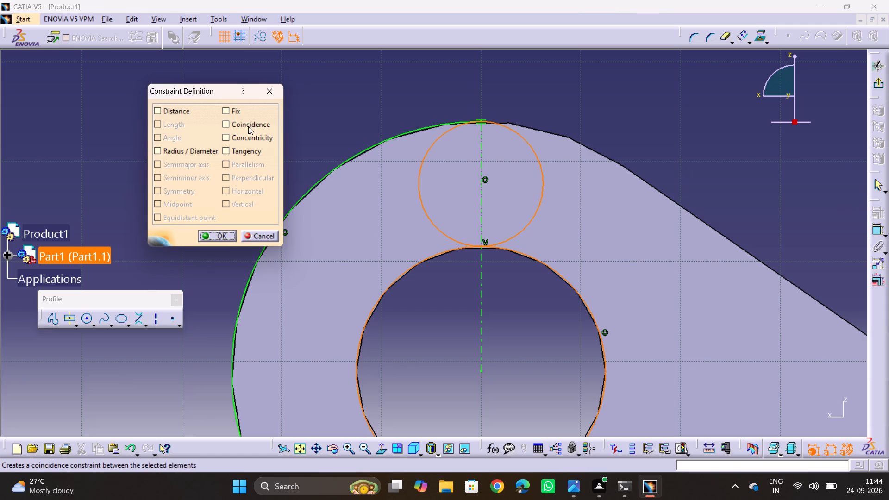
click(248, 126)
click(248, 126)
click(241, 152)
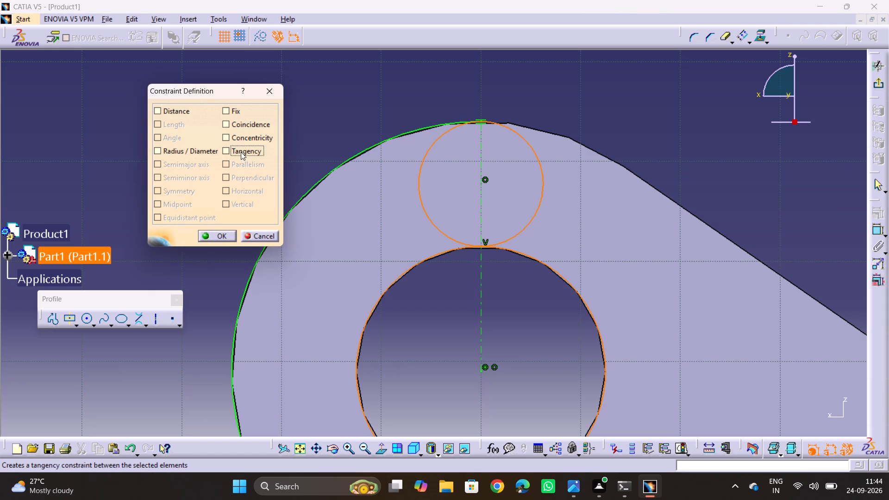
click(223, 236)
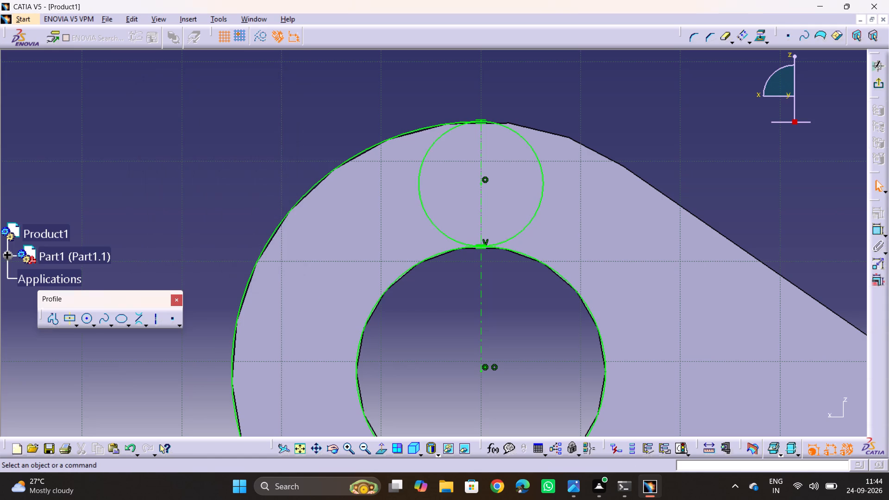
key(Escape)
key(Escape)
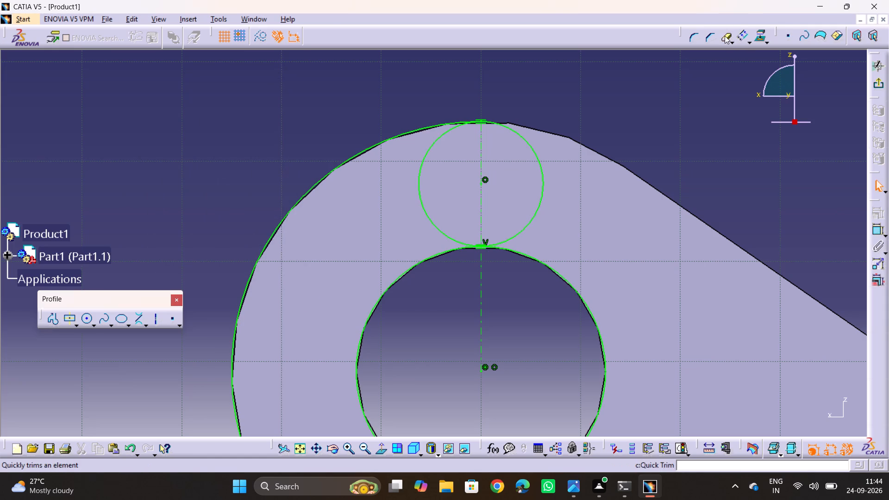
Quick-trim the left half of the small circle above the hole.
double_click(725, 36)
click(422, 200)
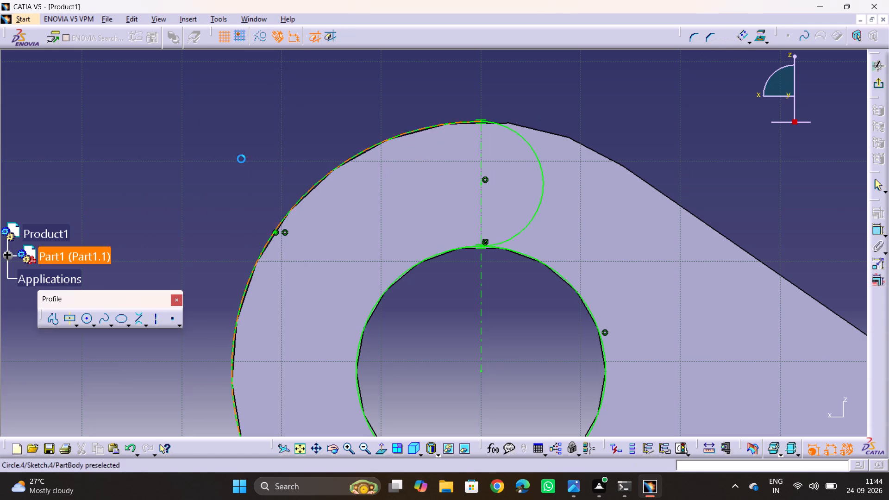
key(Escape)
key(Escape)
Quick-trim the right half of the inner hole circle to close the hook-shaped profile.
ctrl+middle_drag(468, 160, 487, 246)
middle_drag(512, 258, 486, 204)
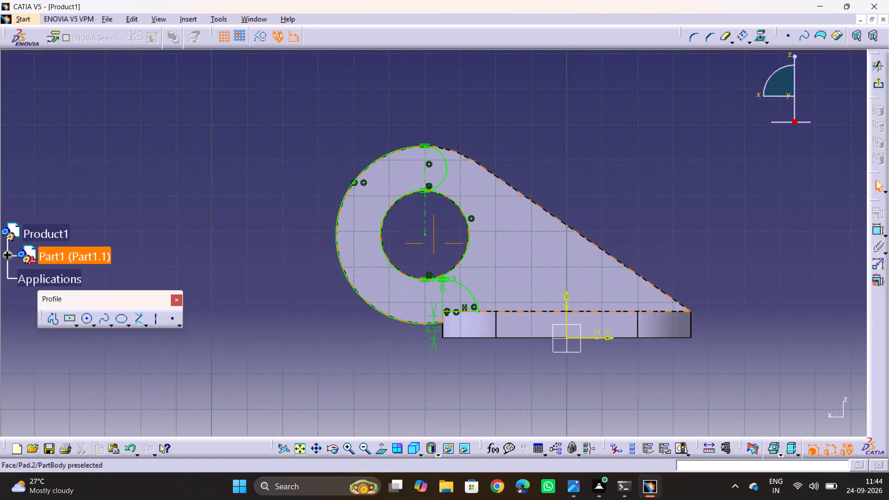
middle_drag(486, 204, 482, 201)
ctrl+middle_drag(495, 210, 487, 157)
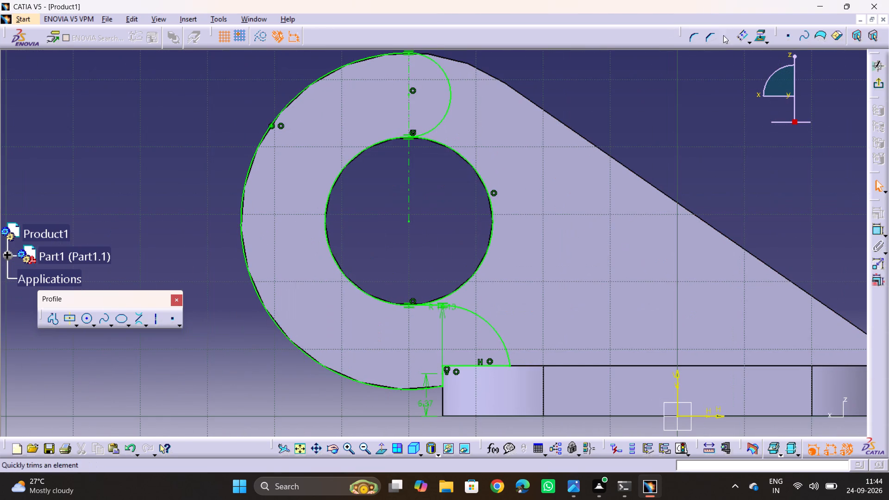
click(723, 38)
click(467, 163)
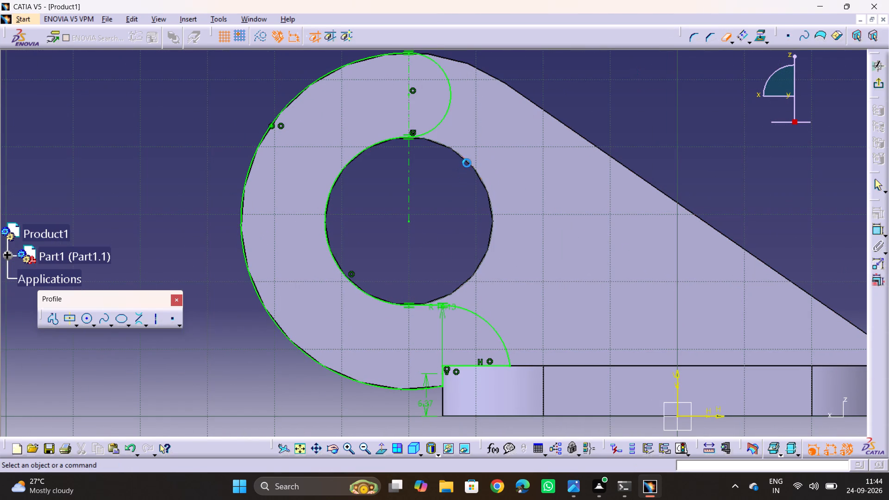
key(Escape)
key(Escape)
key(Escape)
Exit the sketch and pad the hook-shaped boss profile 5 mm.
click(874, 88)
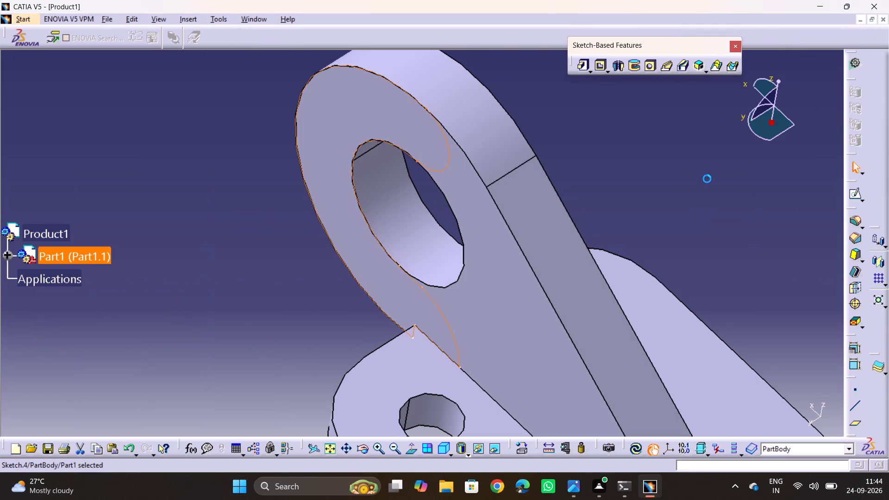
key(alt+Tab)
key(alt+Tab)
click(579, 66)
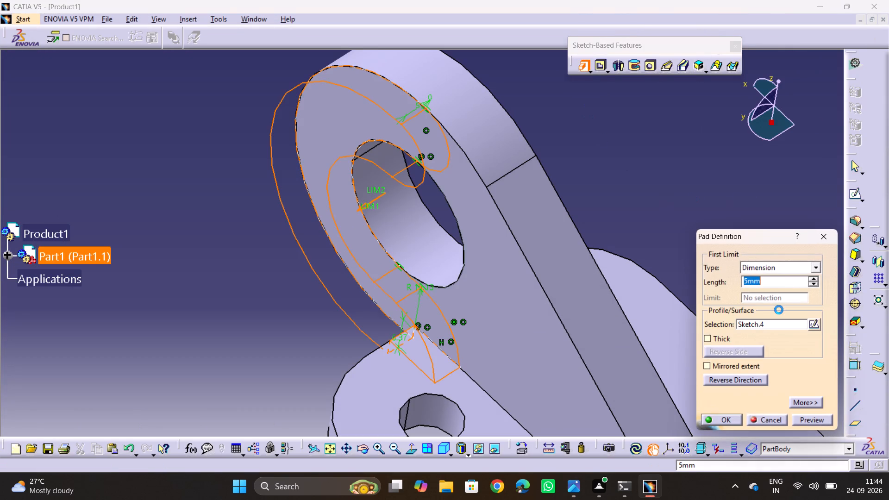
click(731, 423)
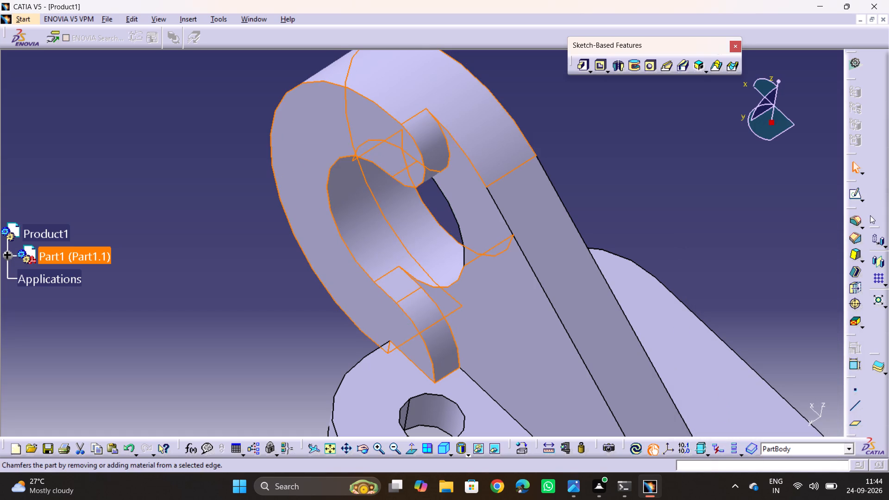
Mirror the hook-shaped boss pad about the zx plane to the rib's other side.
click(877, 256)
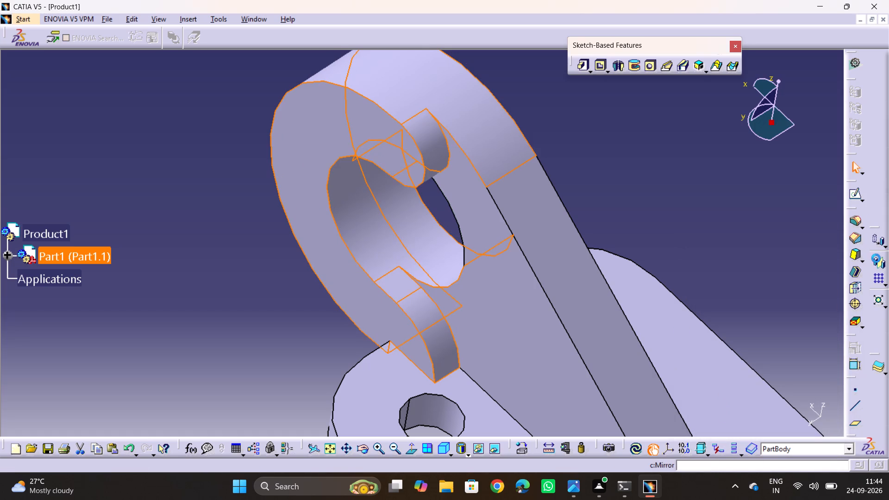
ctrl+middle_drag(673, 222, 673, 261)
middle_drag(698, 291, 649, 204)
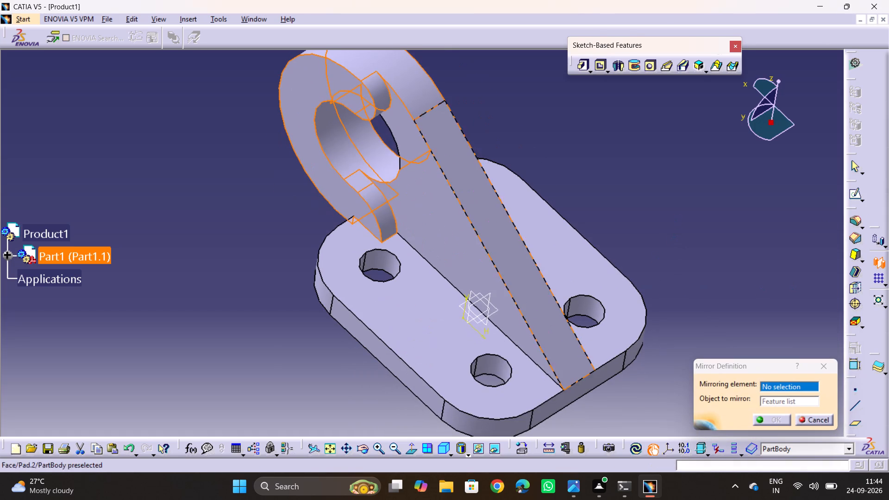
click(484, 303)
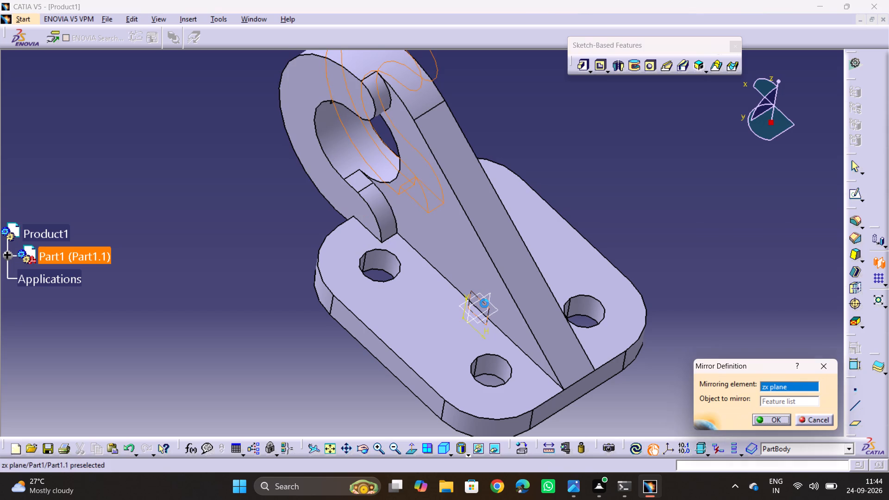
click(778, 420)
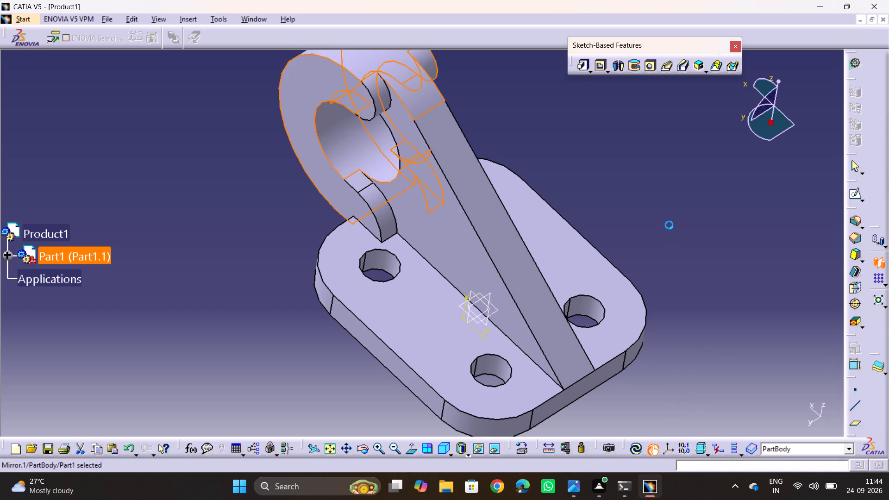
click(660, 188)
Compare the bracket model with reference drawing 12.jpg to identify the next feature to model.
key(alt+Tab)
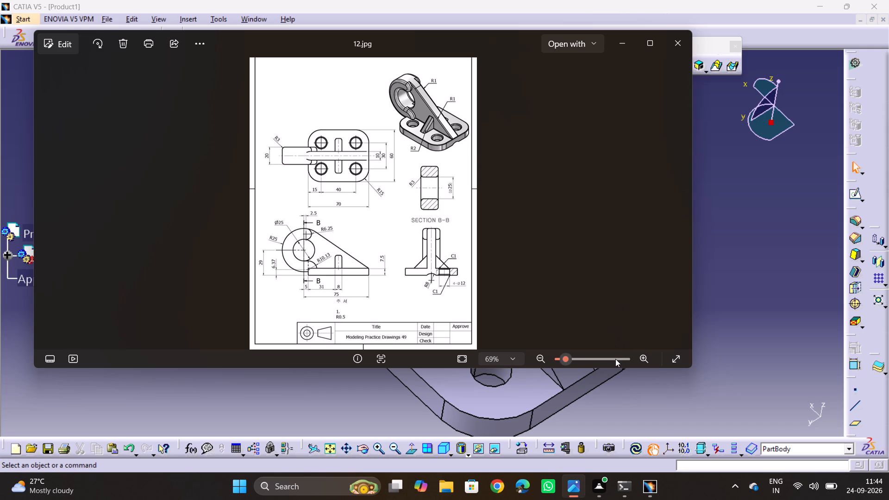
key(alt+Tab)
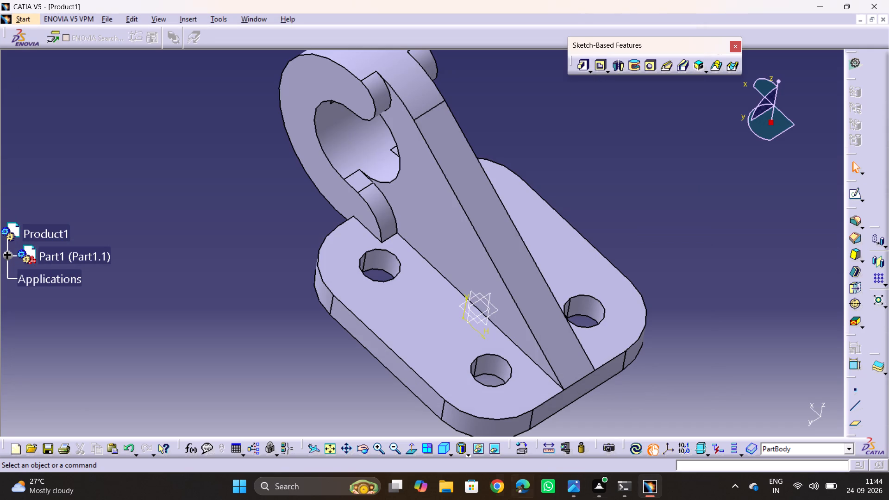
middle_drag(667, 356, 682, 320)
middle_drag(569, 326, 608, 274)
drag(569, 326, 608, 274)
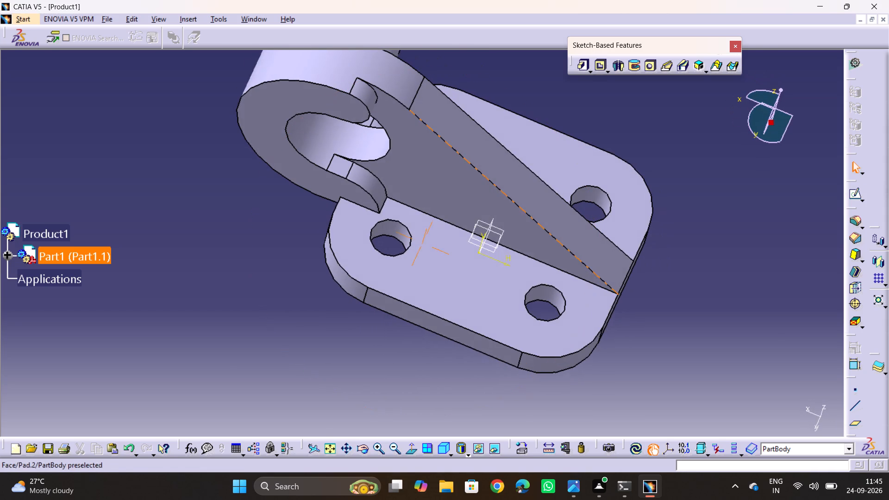
middle_drag(476, 348, 488, 239)
drag(476, 348, 488, 236)
click(488, 238)
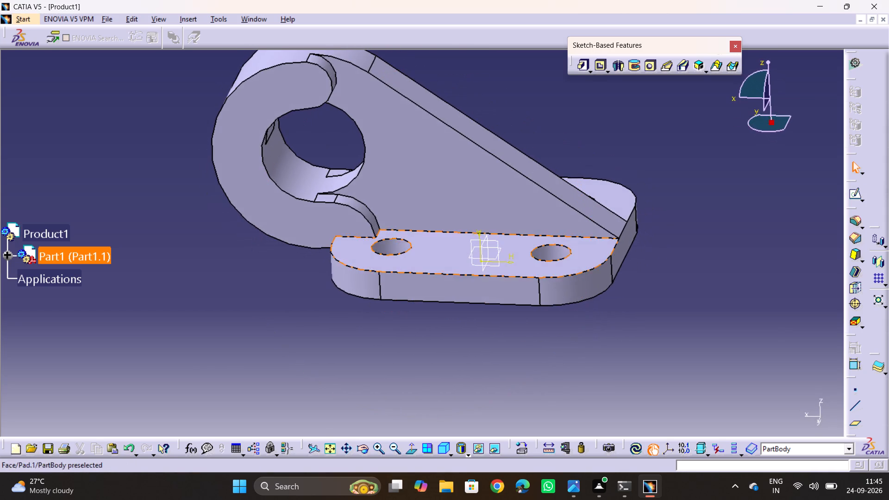
key(alt+Tab)
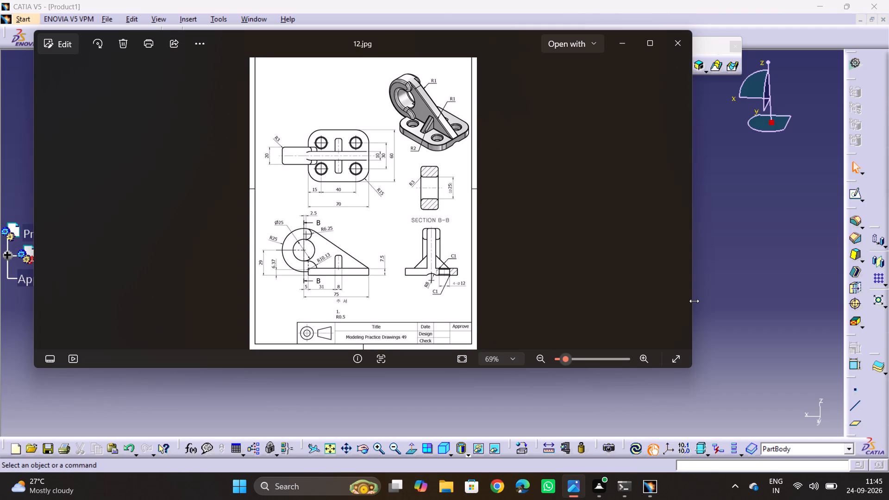
key(alt+Tab)
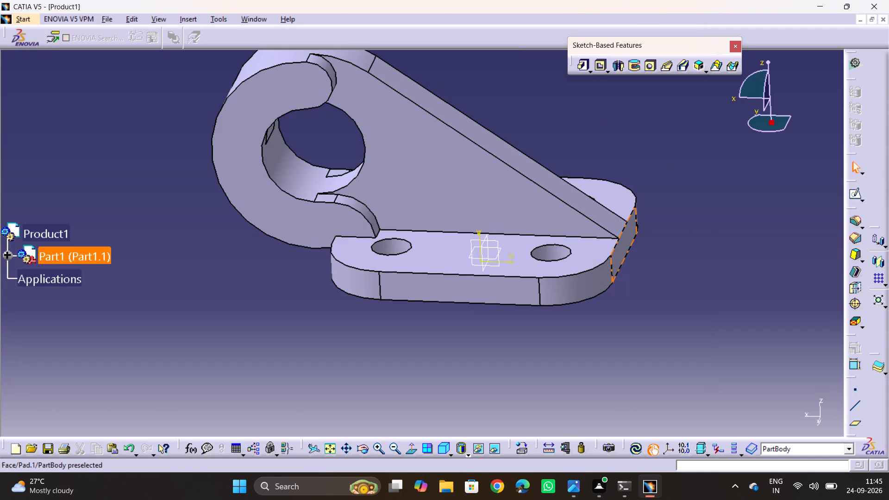
Open a sketch on the base plate's flat end face at the foot of the sloping rib, viewed normal.
click(620, 262)
click(853, 195)
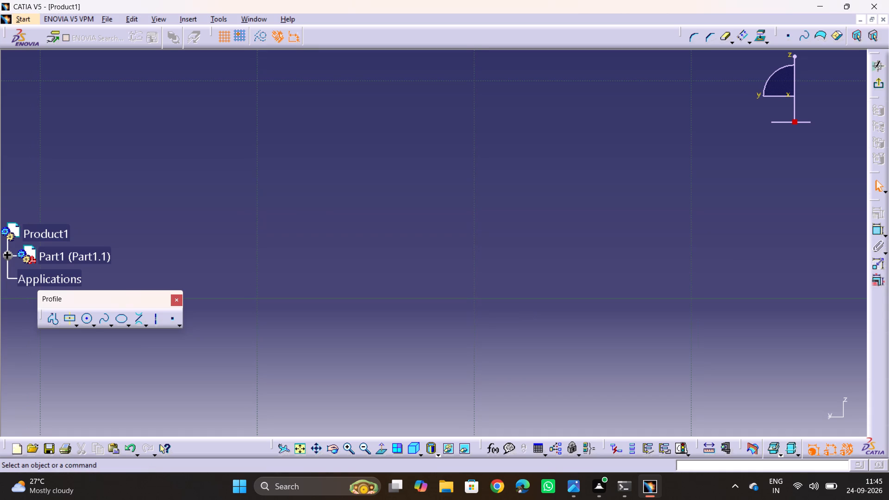
click(300, 451)
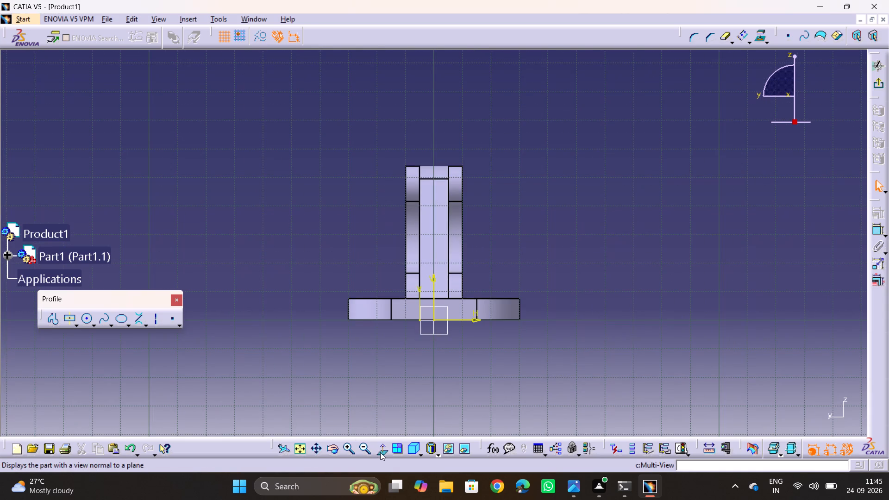
click(380, 452)
click(380, 452)
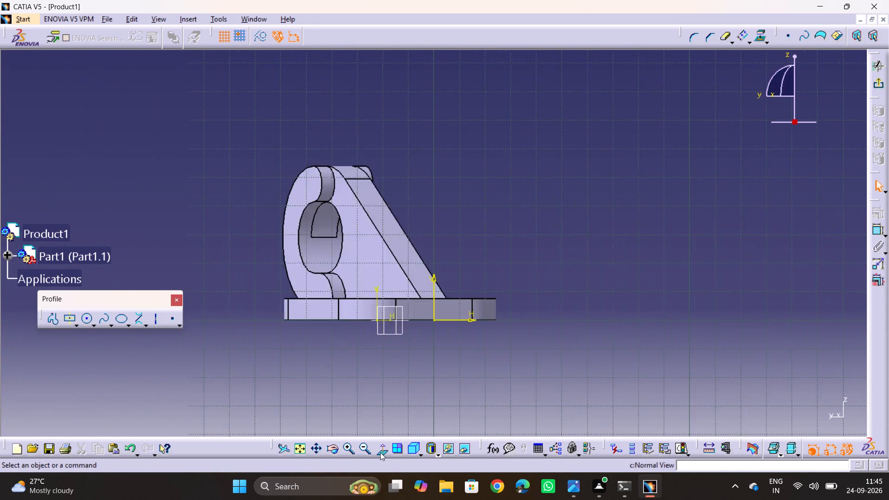
ctrl+middle_drag(460, 302, 469, 269)
middle_click(452, 306)
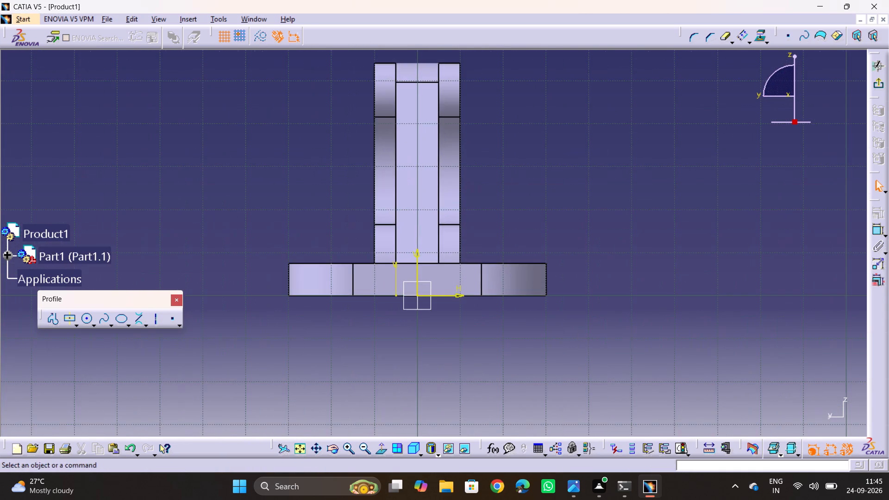
ctrl+middle_drag(451, 287, 486, 224)
middle_drag(446, 281, 530, 212)
Examine the front and side views in drawing 12.jpg for the dimensions of the groove under the base.
key(alt+Tab)
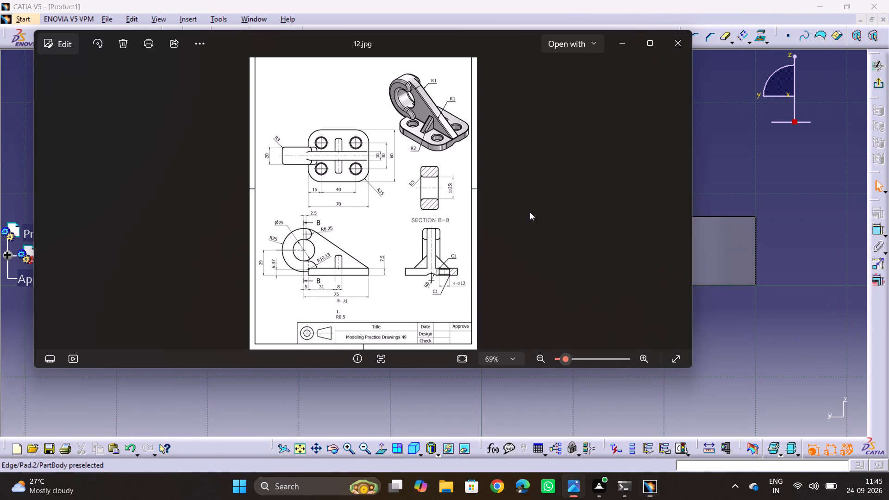
scroll(424, 279, up, 5)
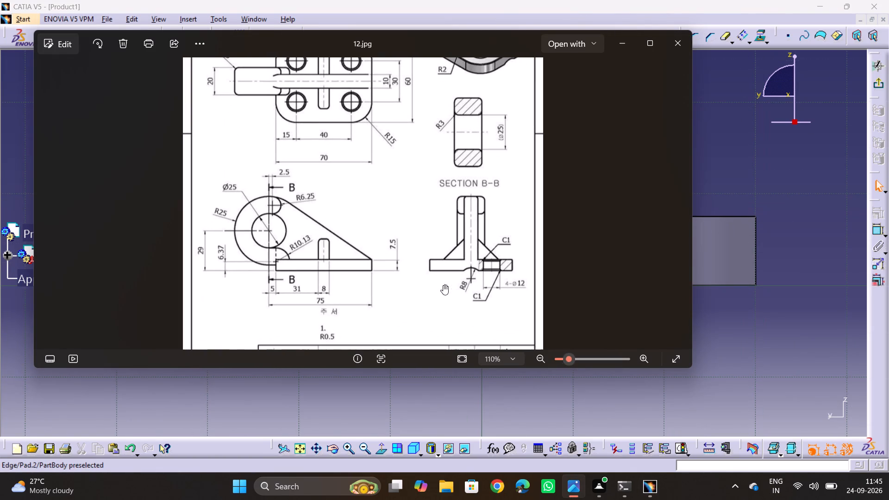
middle_drag(545, 206, 553, 244)
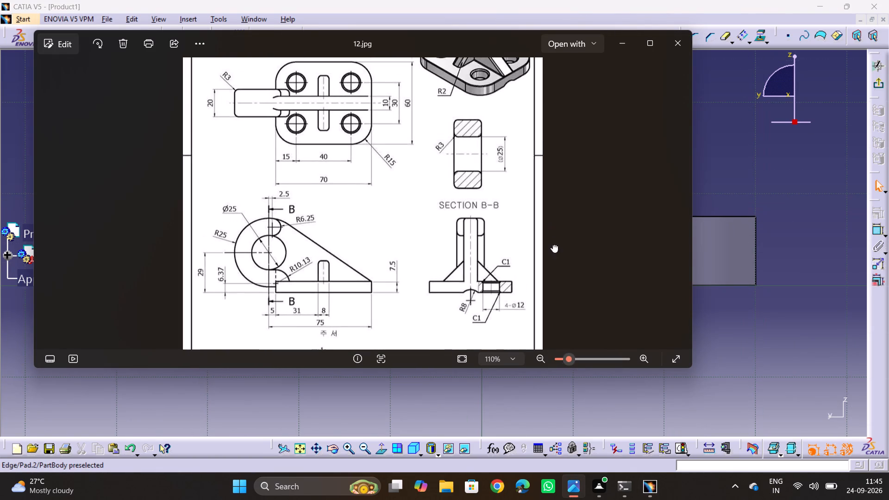
middle_drag(553, 244, 560, 145)
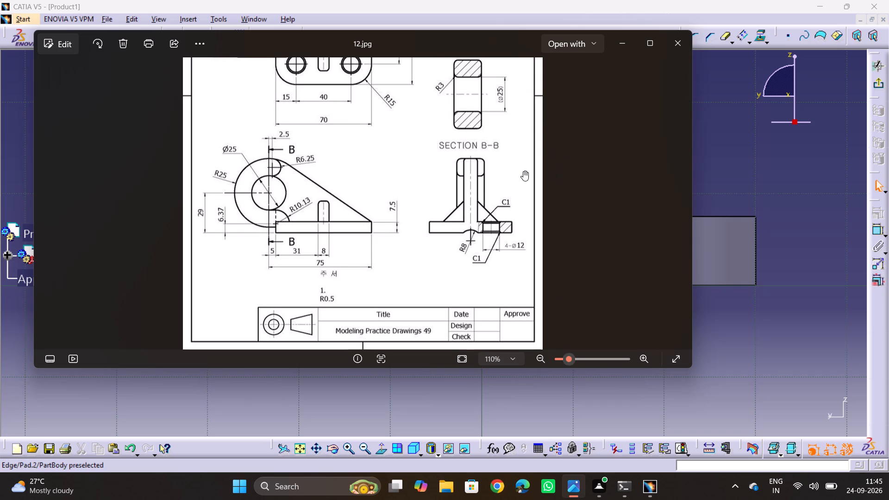
middle_drag(507, 200, 519, 322)
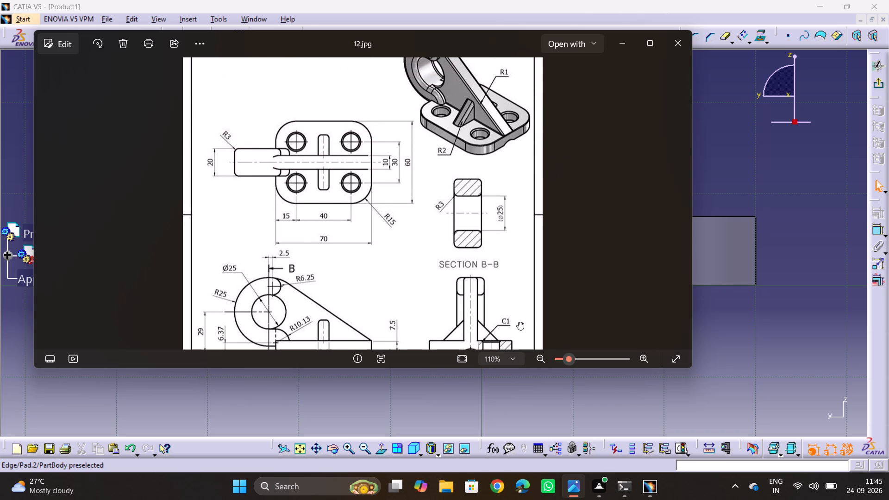
middle_drag(519, 322, 503, 226)
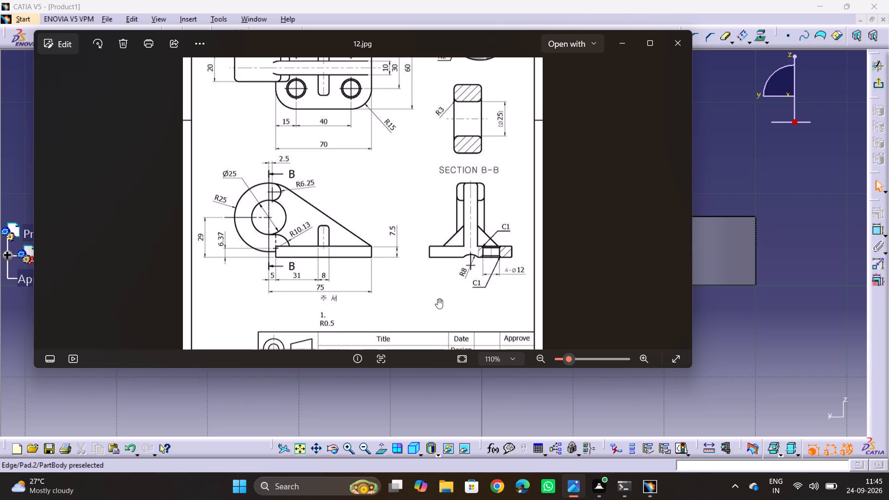
middle_drag(477, 160, 490, 223)
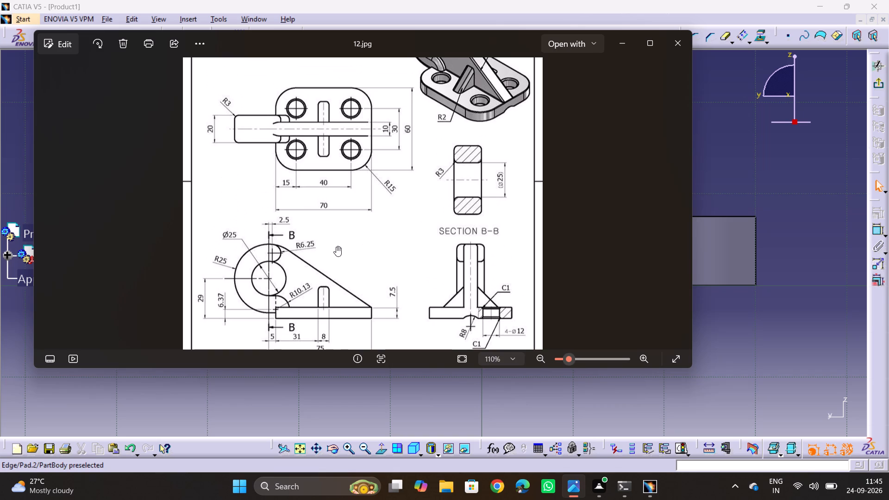
key(alt+Tab)
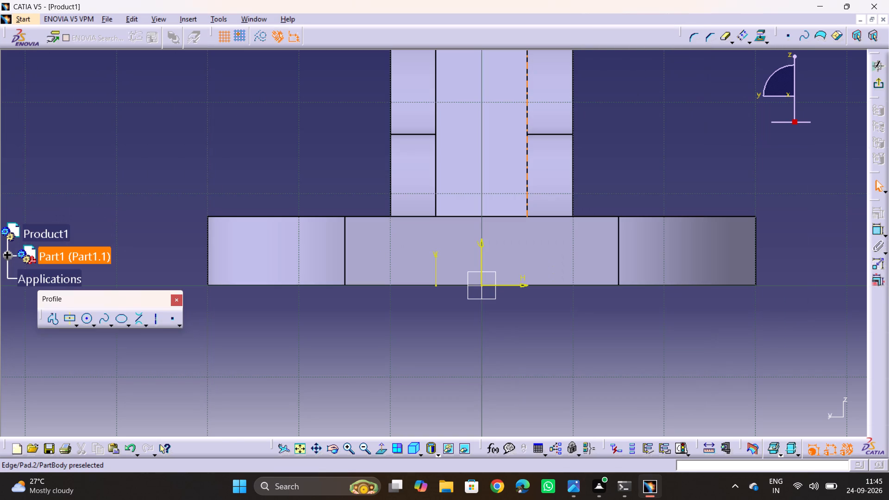
Sketch a circle of about 6.1 mm radius centred on the vertical axis just below the base plate's bottom edge.
click(84, 325)
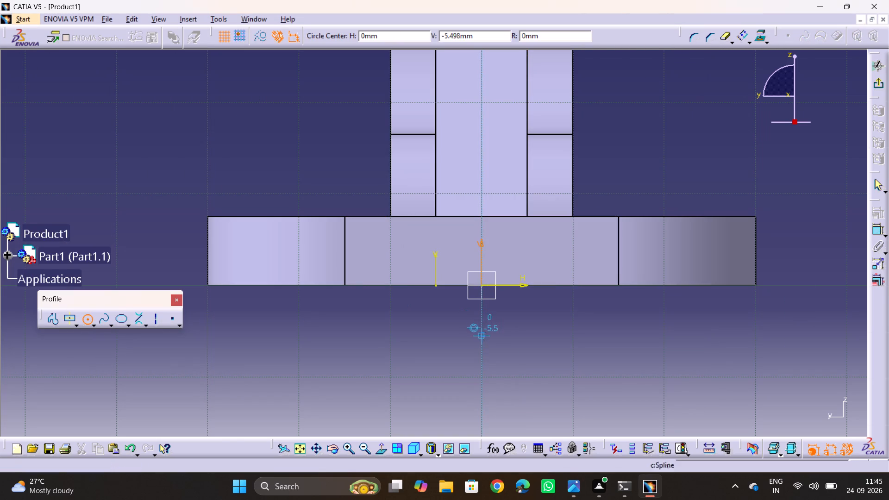
click(483, 338)
click(463, 283)
middle_drag(629, 384, 624, 301)
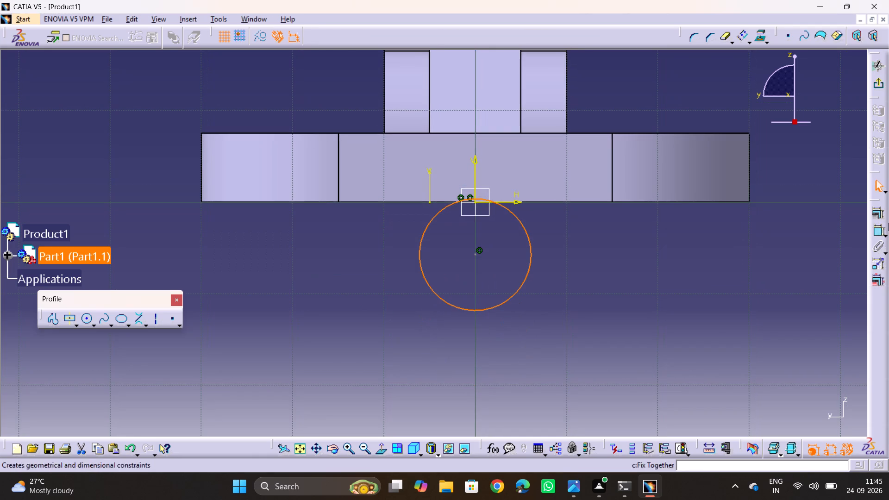
Dimension the circle's radius and set it to 4 mm.
click(878, 233)
click(471, 286)
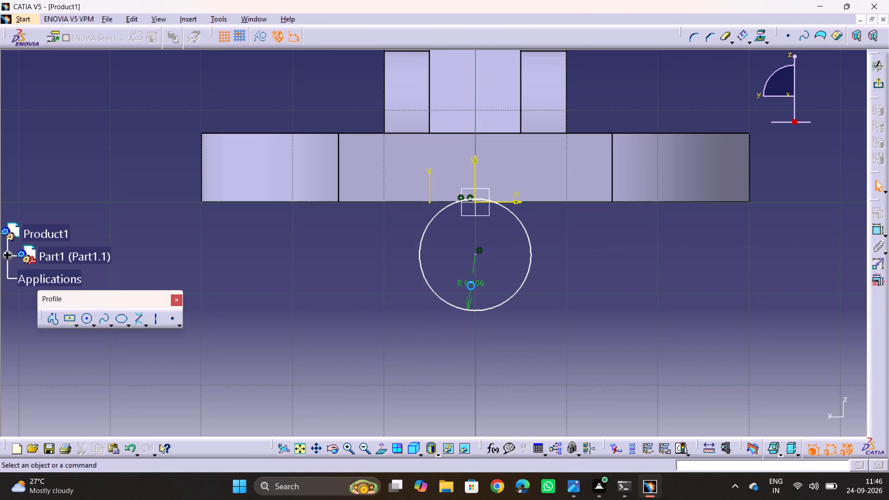
double_click(471, 284)
key(4)
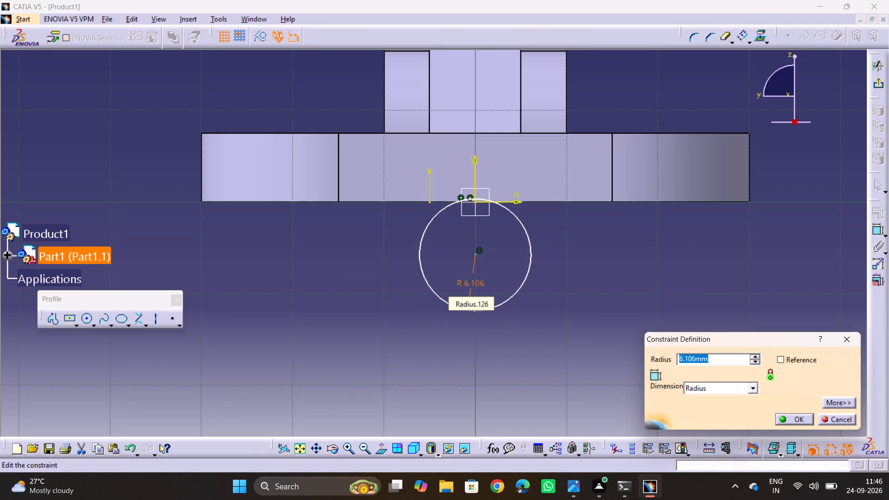
key(Return)
scroll(471, 284, up, 1)
click(596, 287)
Recheck the groove size in drawing 12.jpg and set the circle's radius to 8 mm.
key(alt+Tab)
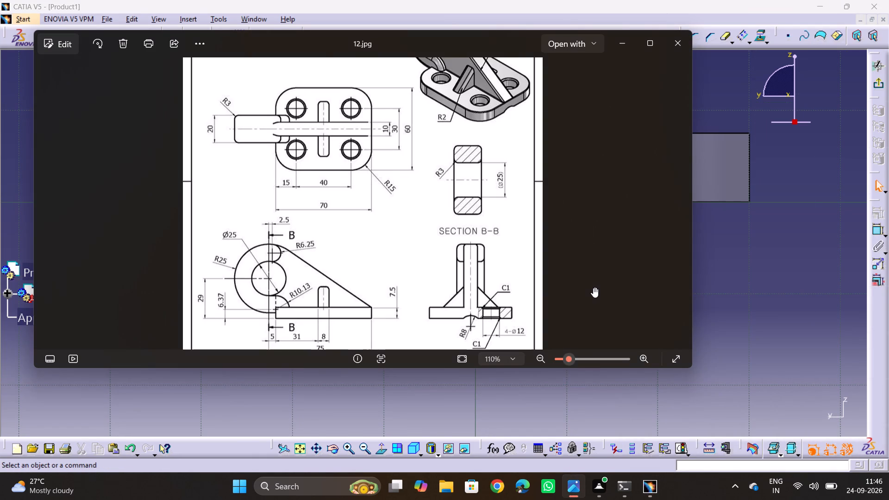
key(alt+Tab)
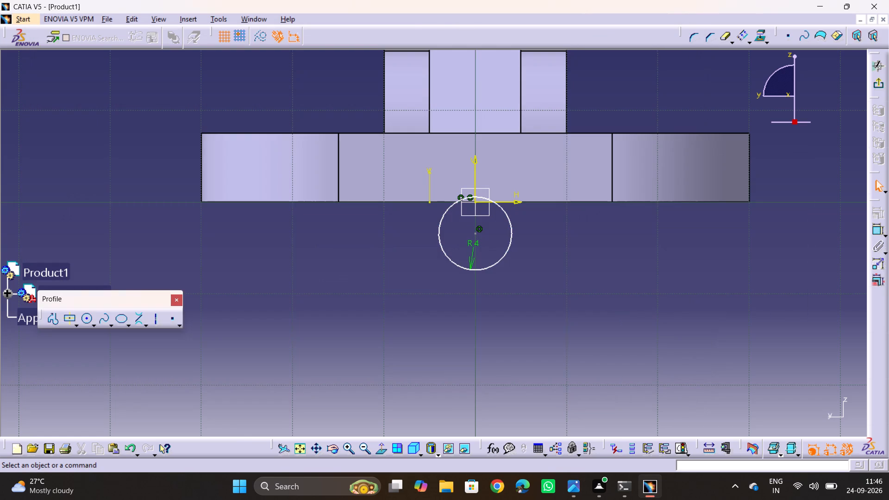
double_click(469, 244)
key(8)
key(Return)
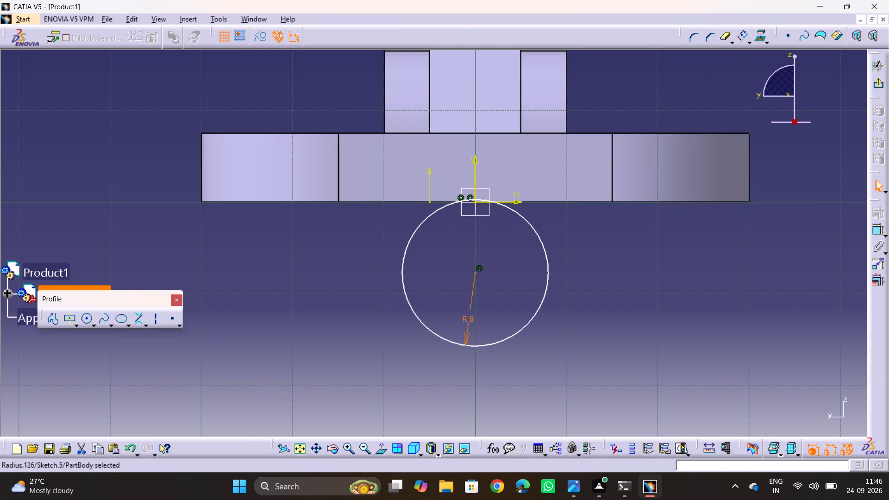
click(746, 260)
Dimension the offset from the circle's centre to the base plate's bottom edge and set it to 5 mm.
key(alt+Tab)
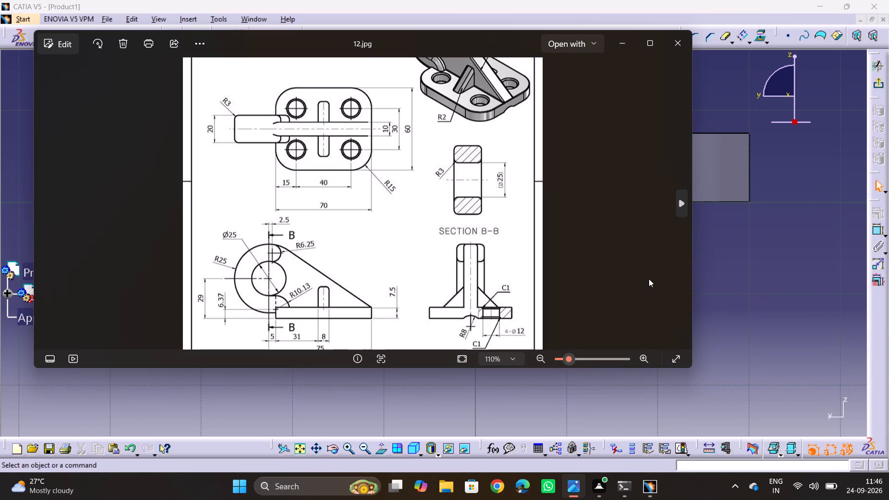
key(alt+Tab)
click(874, 229)
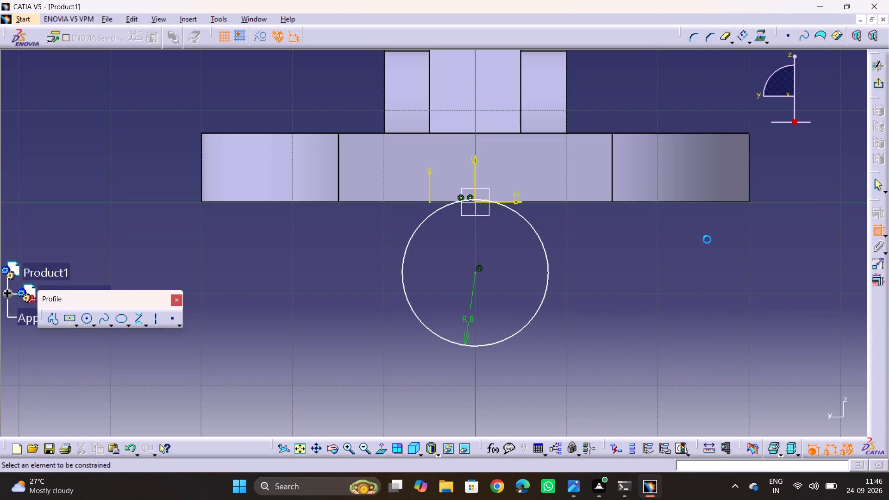
click(476, 273)
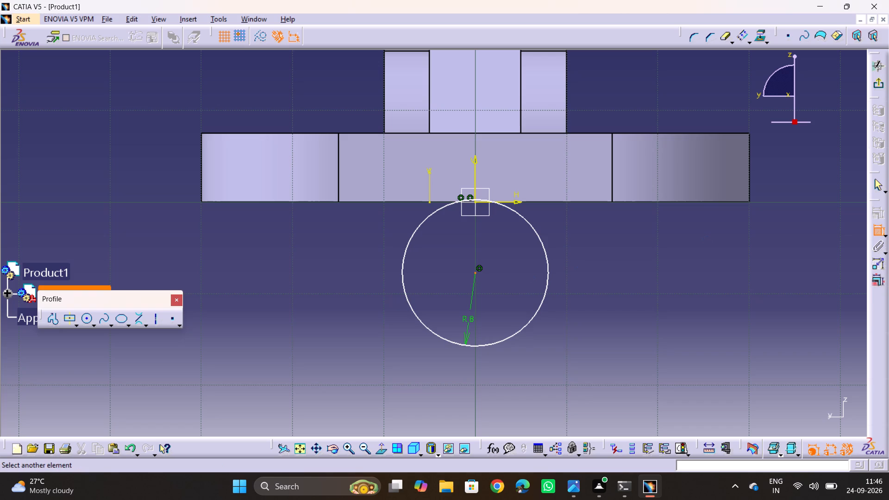
click(557, 200)
click(612, 248)
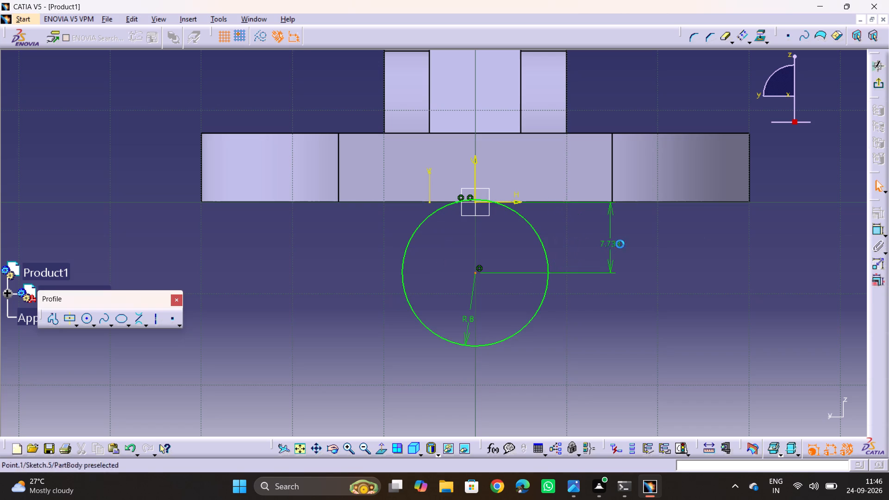
double_click(614, 244)
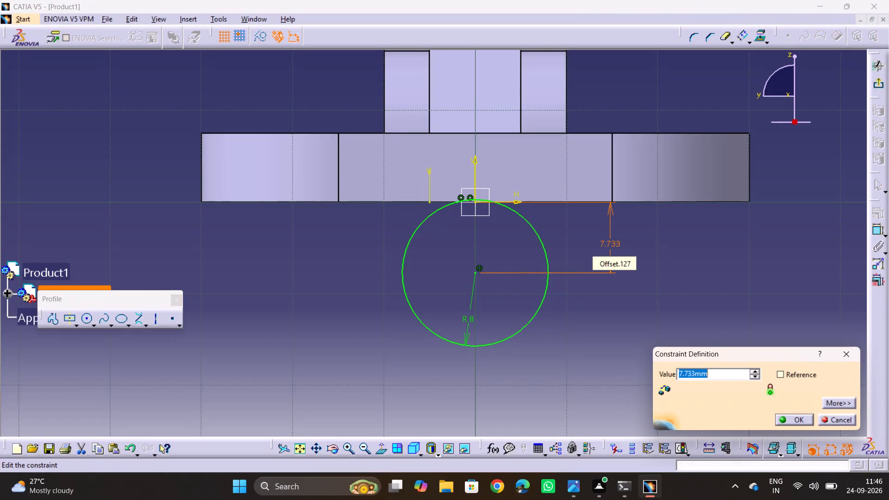
key(5)
key(Return)
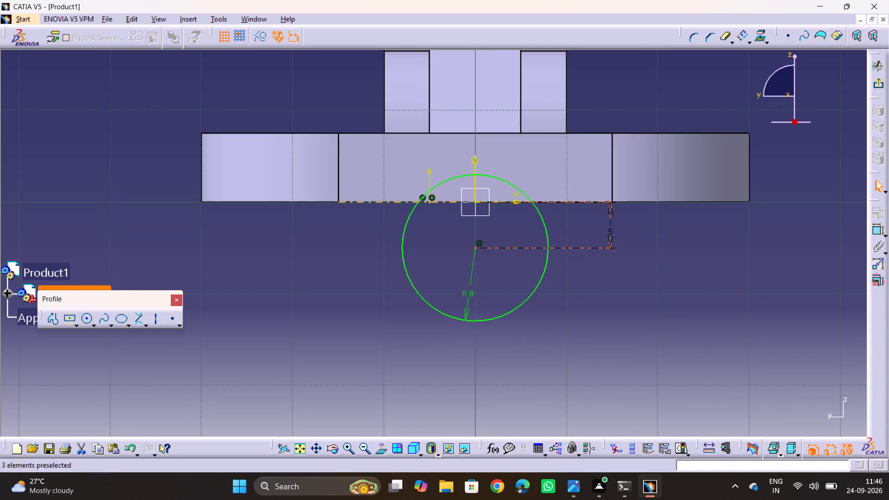
Set the offset between the circle's centre and the base plate's bottom edge to 6 mm and exit the sketch.
double_click(611, 233)
key(6)
key(Return)
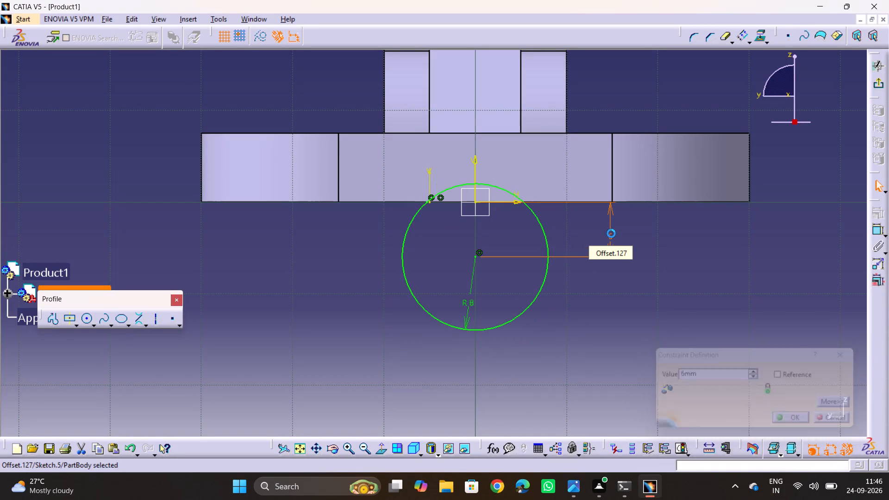
click(677, 264)
click(883, 92)
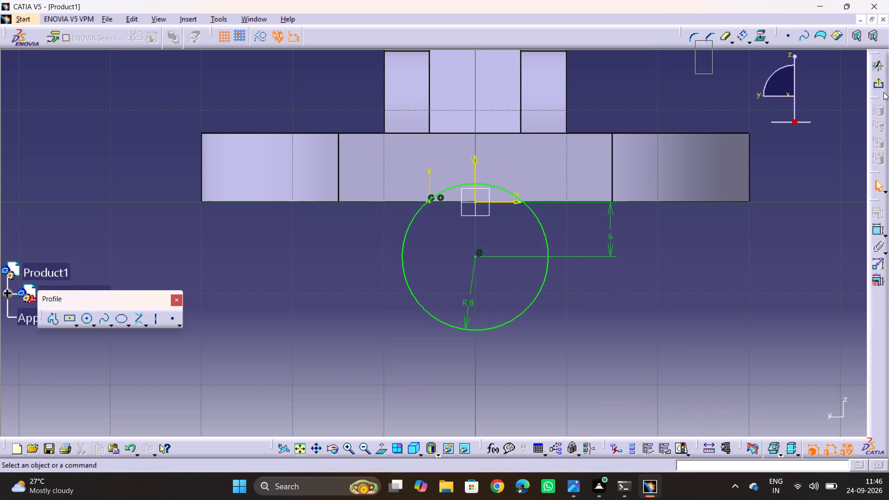
click(883, 87)
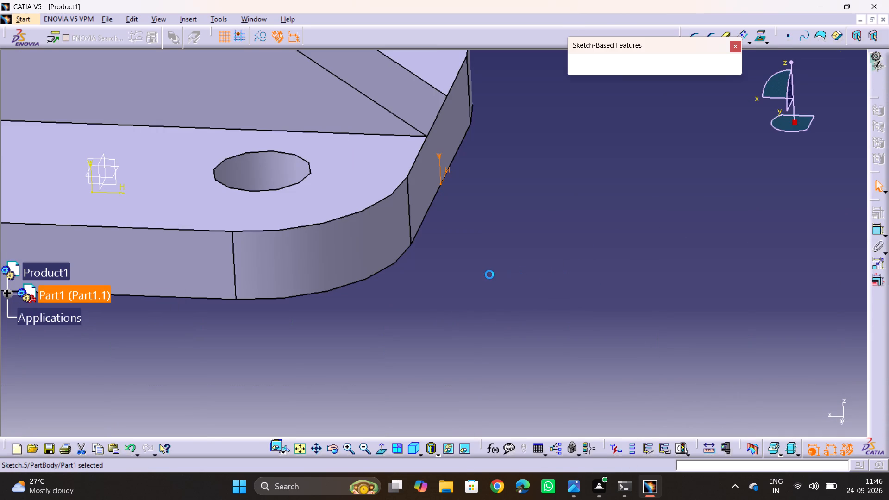
Cut the R8 circle through the base plate as a pocket with its limit set to Up to last.
middle_drag(493, 233, 758, 220)
ctrl+middle_drag(415, 220, 423, 239)
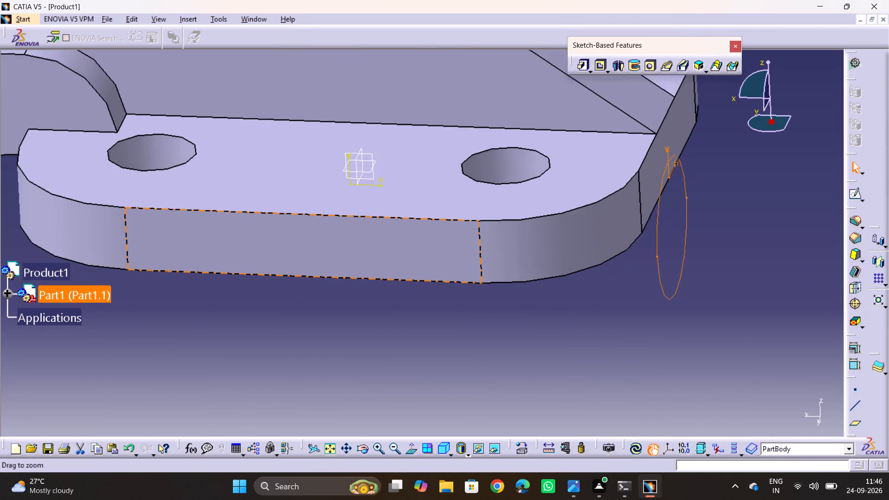
ctrl+middle_drag(423, 239, 430, 257)
middle_drag(413, 275, 440, 256)
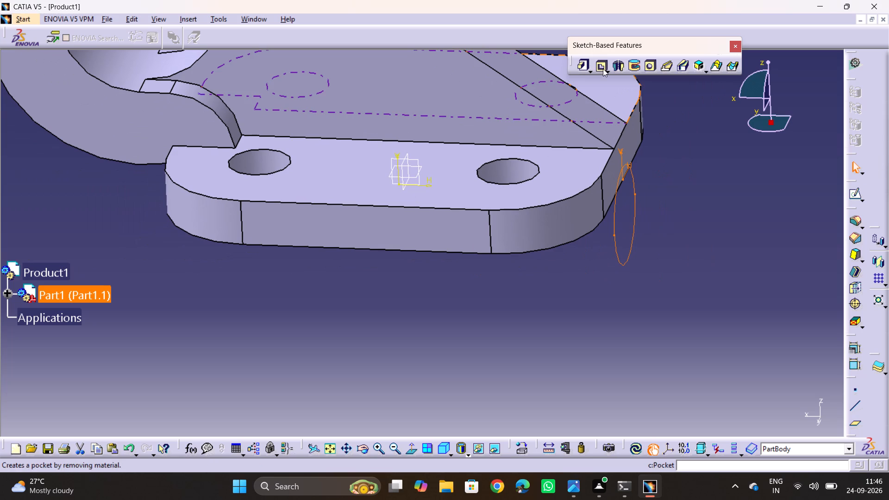
click(601, 63)
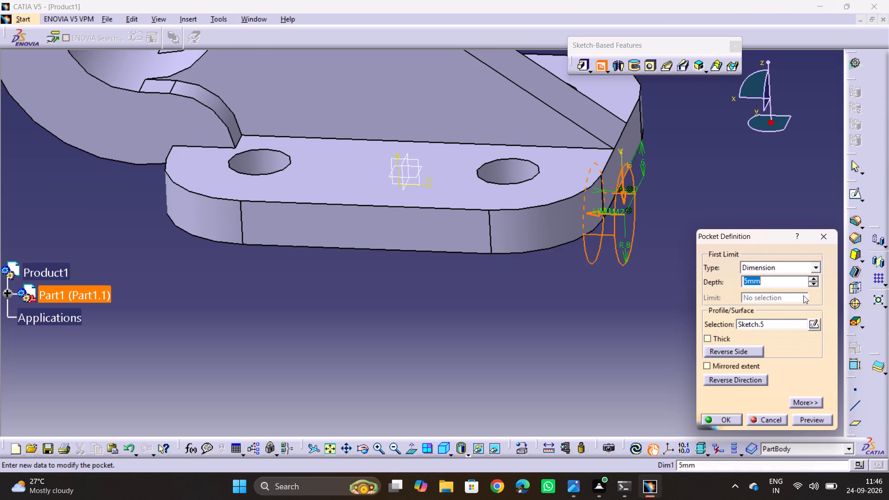
click(788, 269)
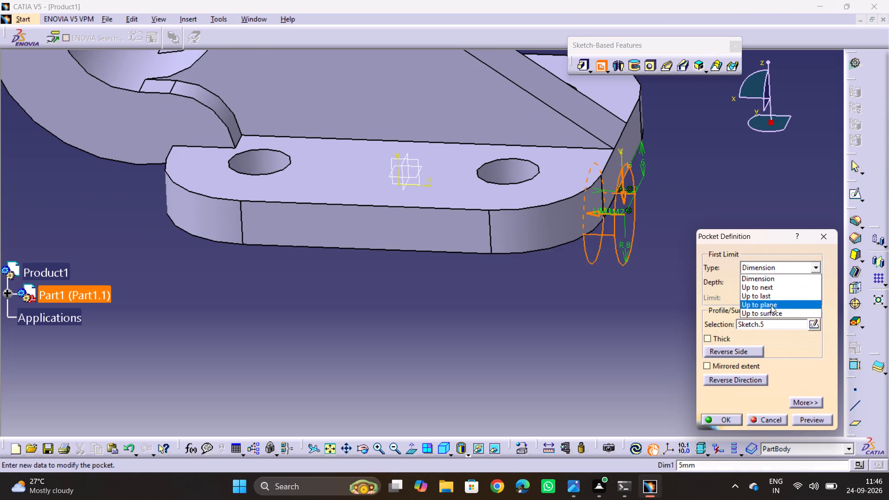
click(768, 296)
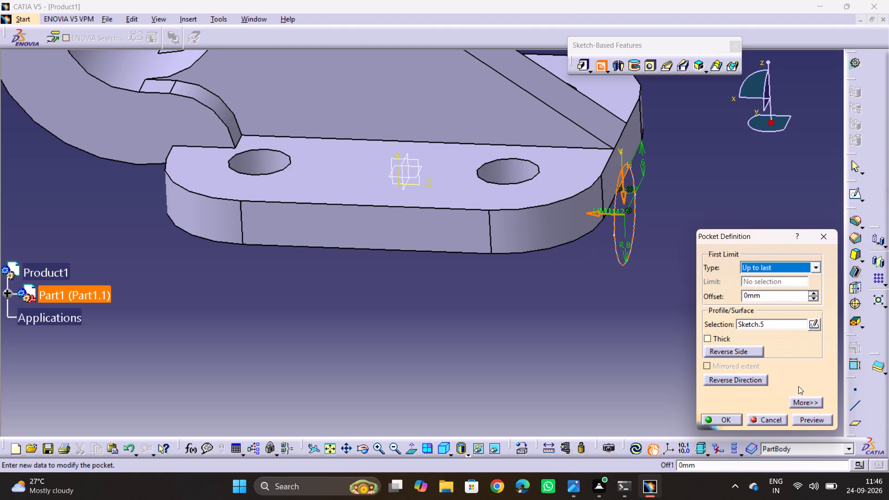
double_click(808, 421)
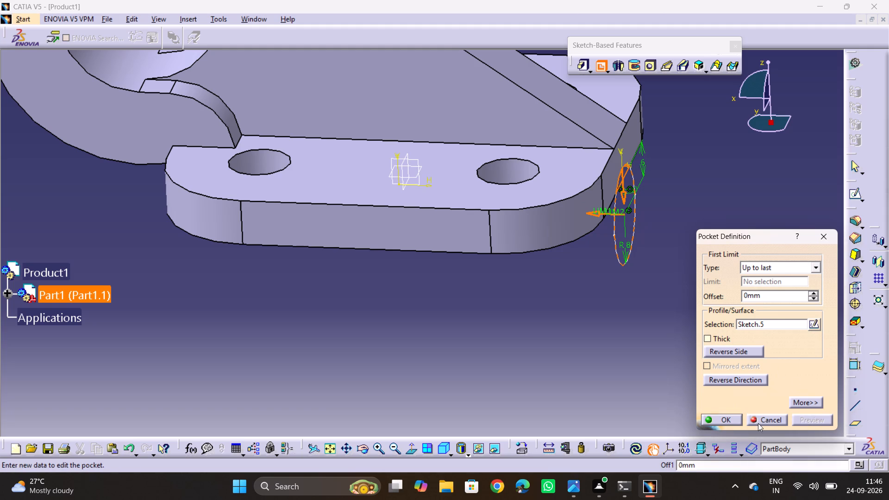
click(724, 422)
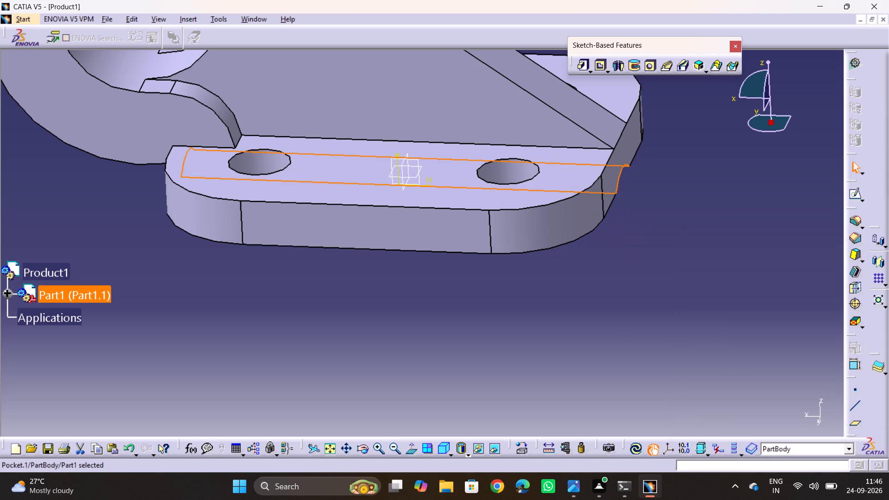
click(310, 353)
Inspect the groove under the base plate and the whole bracket from several angles.
middle_drag(293, 315, 289, 315)
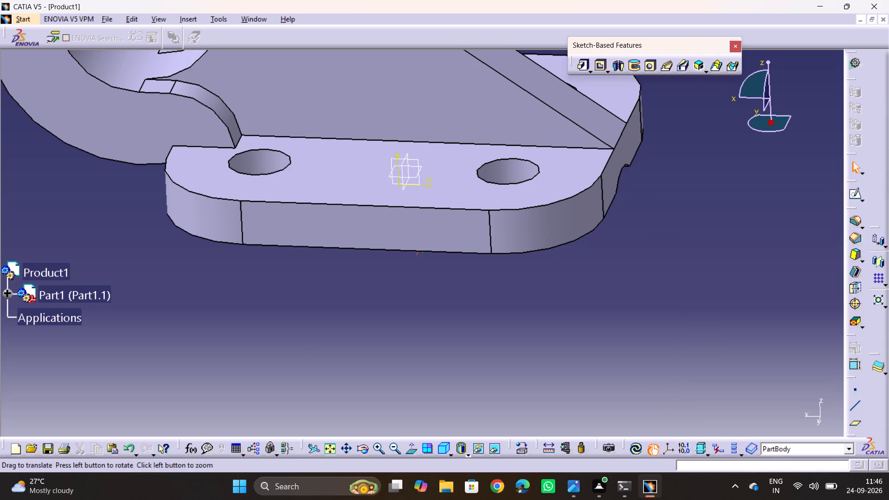
middle_drag(289, 315, 155, 355)
drag(279, 319, 155, 355)
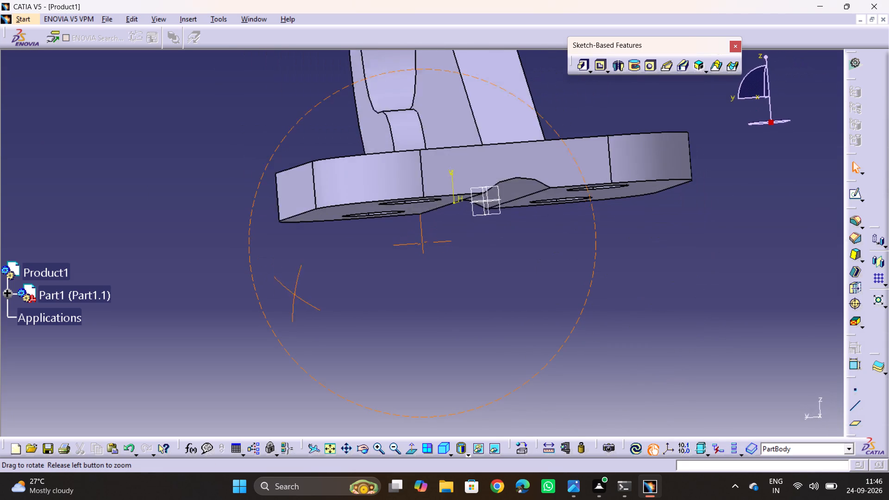
drag(155, 355, 150, 365)
middle_drag(155, 355, 150, 365)
middle_drag(472, 281, 451, 247)
drag(470, 281, 460, 272)
drag(440, 206, 440, 194)
drag(442, 194, 444, 208)
drag(448, 229, 451, 246)
click(451, 247)
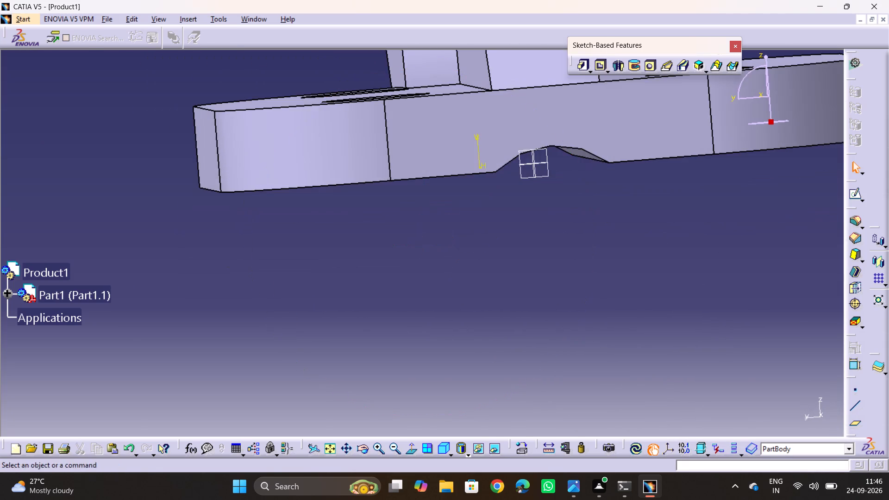
ctrl+middle_drag(577, 154, 592, 223)
scroll(537, 228, down, 1)
middle_drag(536, 230, 491, 205)
drag(533, 230, 506, 177)
click(502, 172)
drag(493, 156, 485, 137)
drag(484, 136, 491, 205)
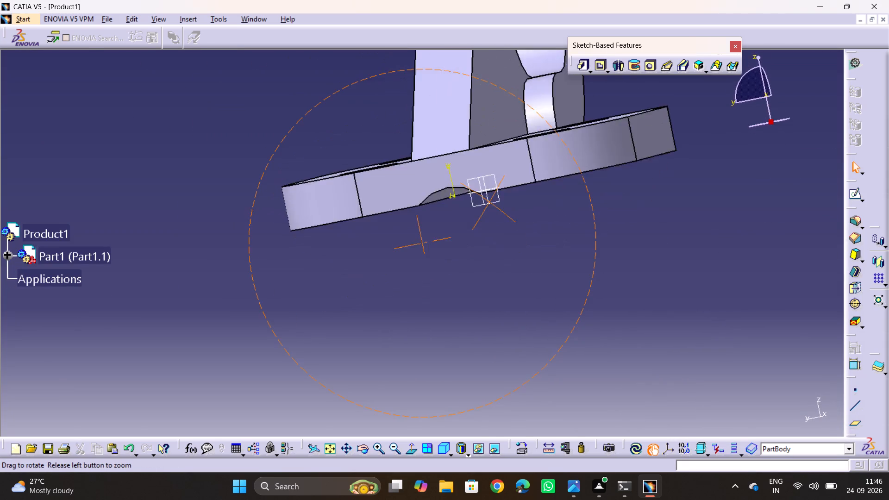
drag(491, 205, 501, 219)
middle_drag(491, 205, 501, 219)
ctrl+middle_drag(518, 230, 536, 287)
middle_drag(469, 266, 468, 241)
drag(463, 268, 468, 241)
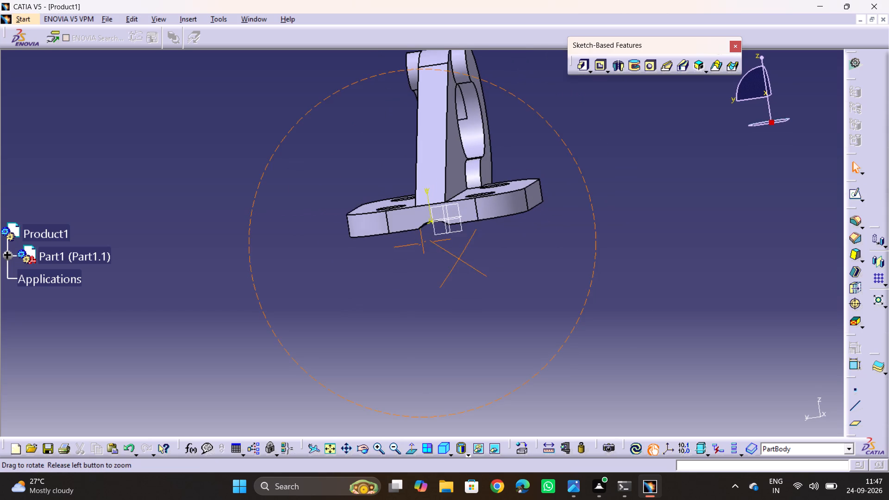
drag(468, 241, 570, 213)
middle_drag(468, 241, 557, 288)
drag(575, 215, 584, 284)
click(578, 291)
middle_drag(427, 137, 379, 211)
drag(426, 137, 378, 211)
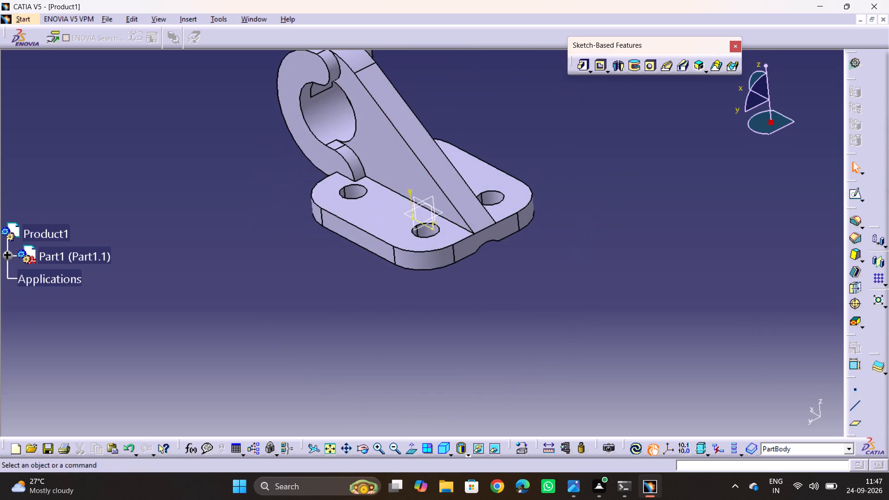
middle_drag(536, 133, 597, 243)
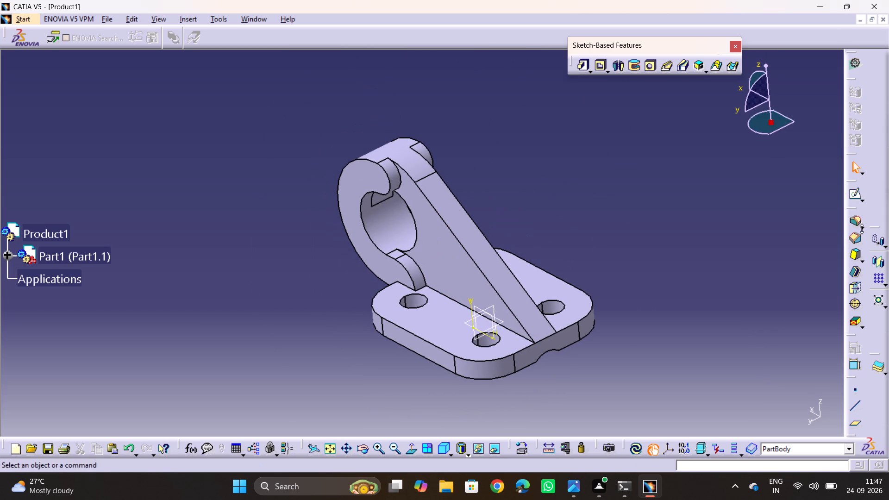
Check the fillet radii in drawing 12.jpg and apply a 1 mm edge fillet to both sloping edges of the web.
click(857, 226)
key(alt+Tab)
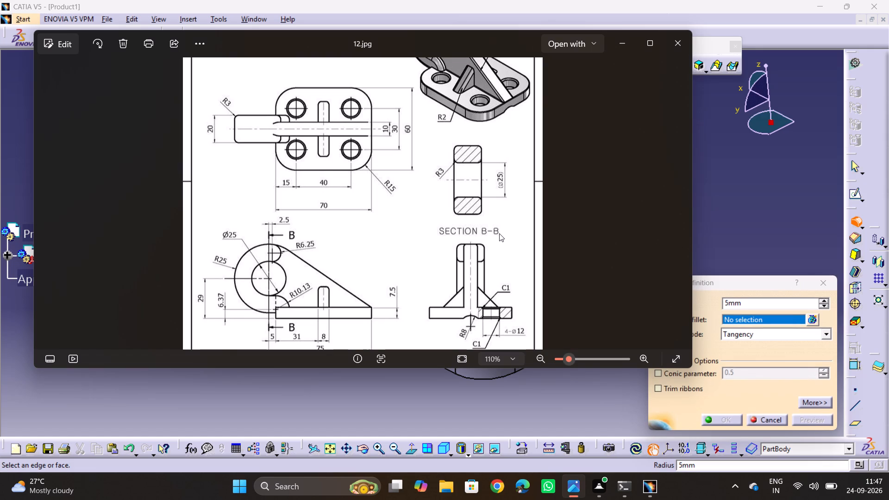
key(alt+Tab)
key(alt+Tab)
middle_drag(451, 119, 455, 187)
key(alt+Tab)
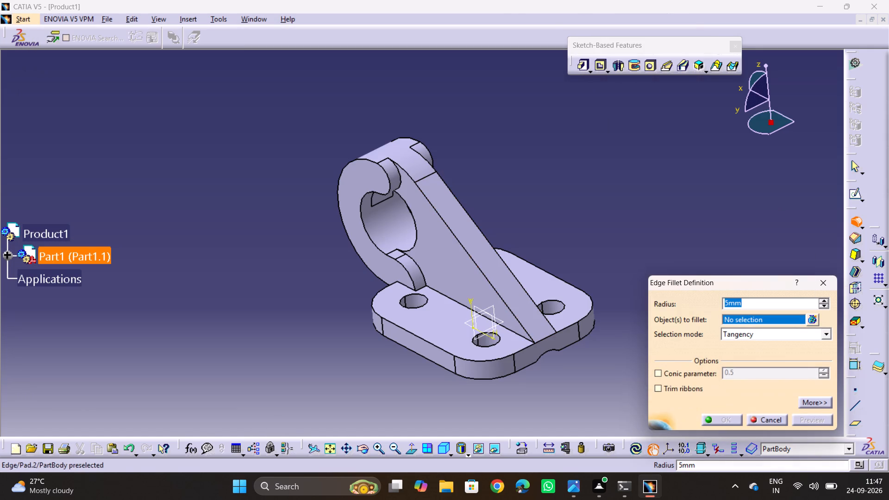
key(alt+Tab)
key(alt+Tab)
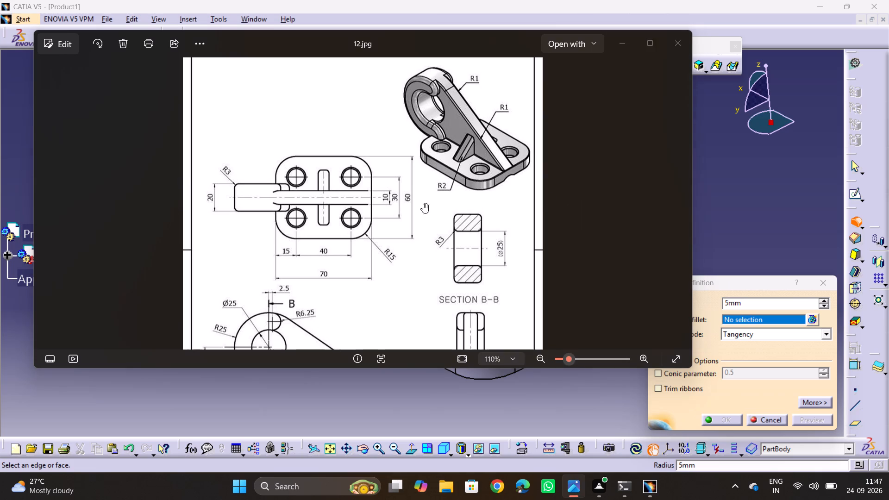
click(435, 212)
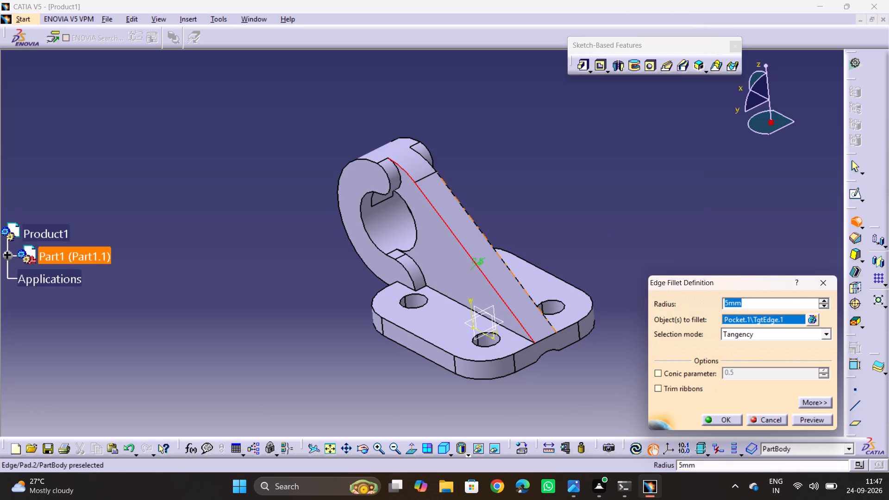
click(457, 195)
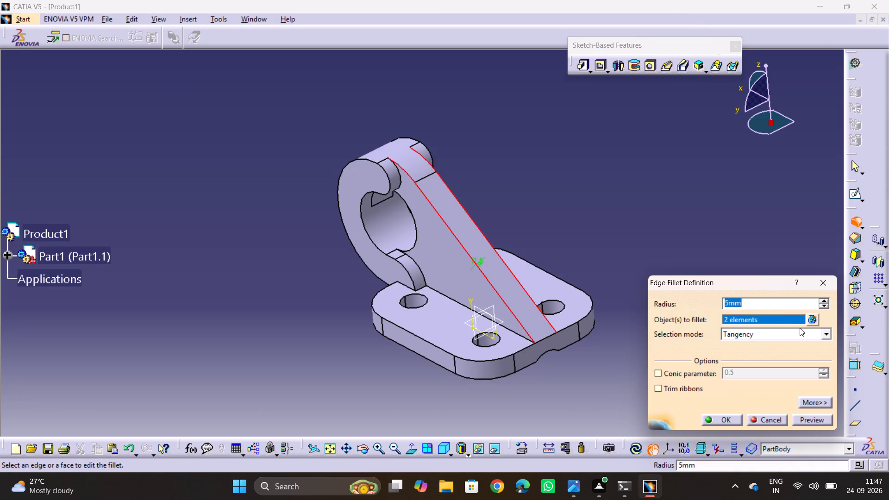
key(1)
key(Return)
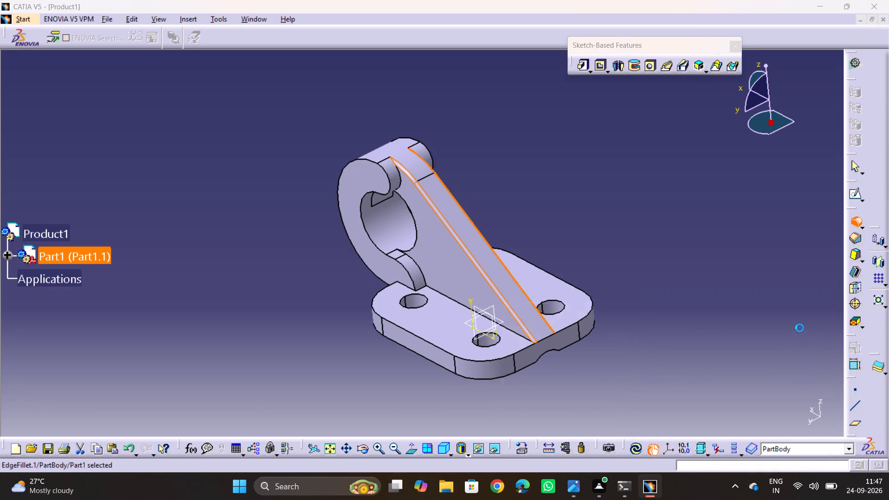
key(alt+Tab)
key(alt+Tab)
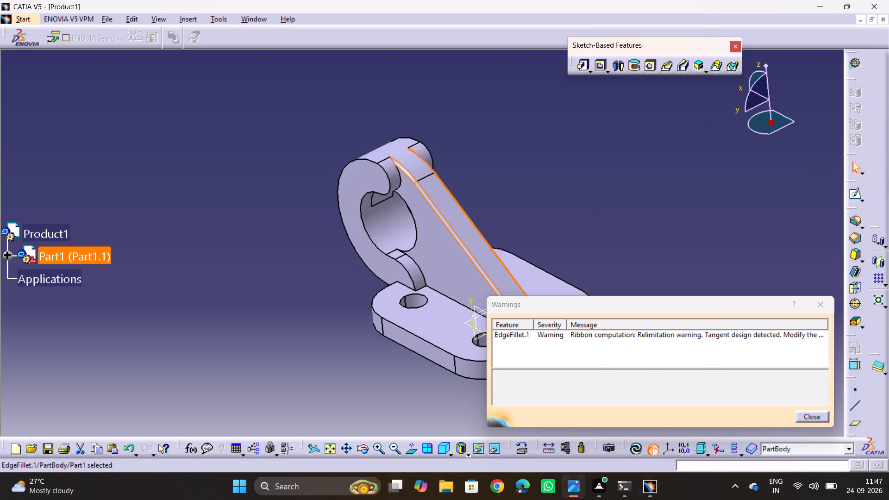
click(813, 419)
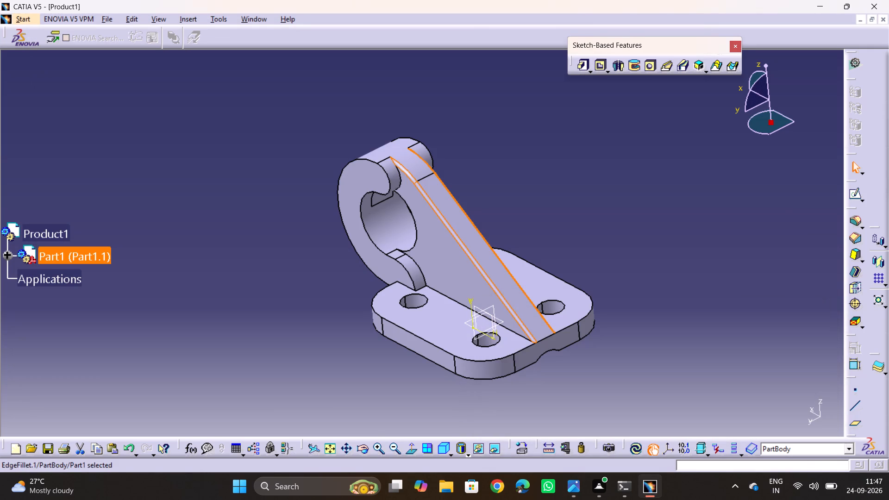
click(710, 262)
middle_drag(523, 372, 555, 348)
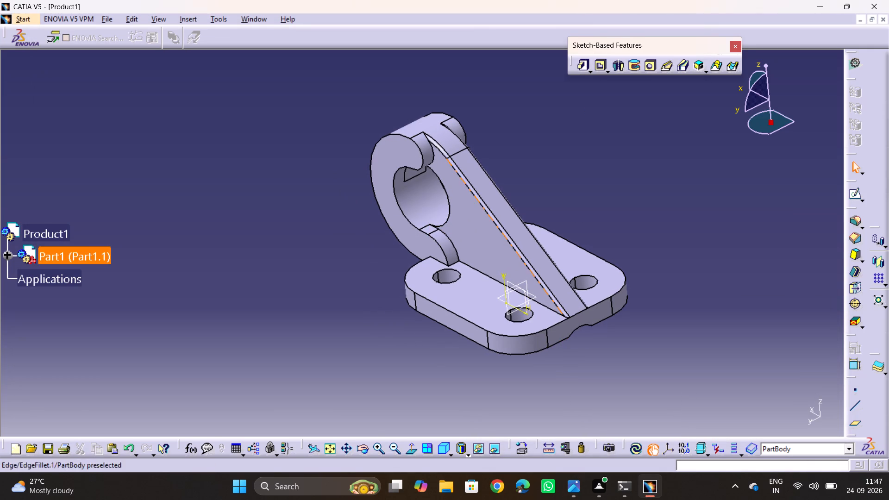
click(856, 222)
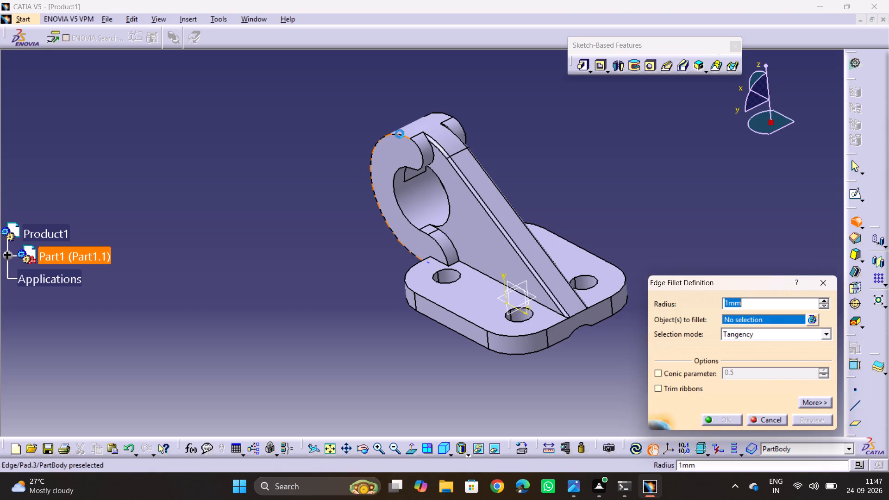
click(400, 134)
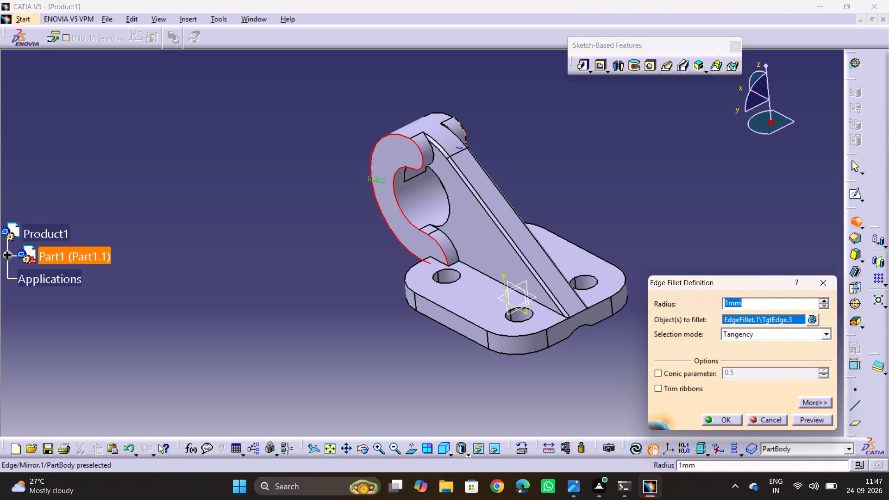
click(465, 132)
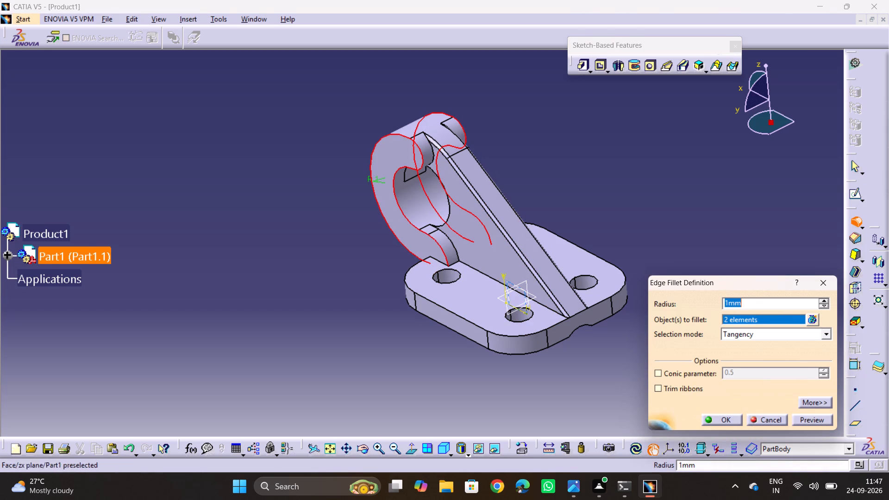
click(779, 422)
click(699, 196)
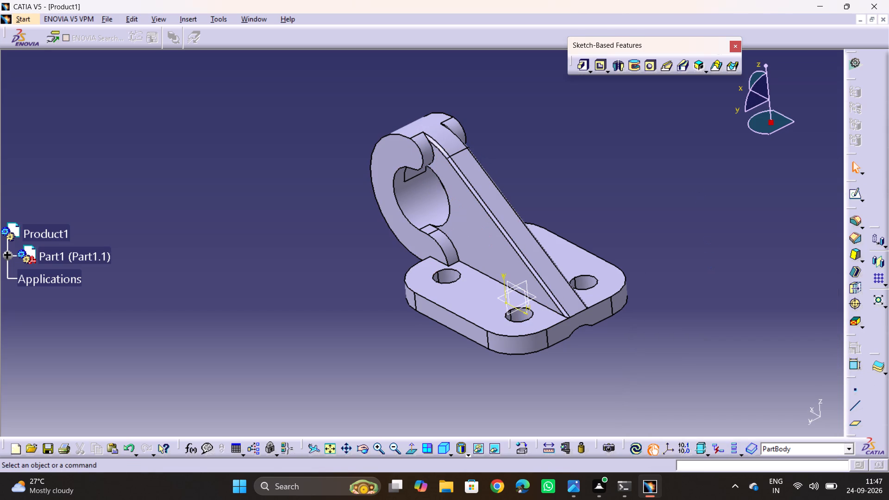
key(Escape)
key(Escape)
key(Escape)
Review the top, front and section views of drawing 12.jpg for the remaining fillet and rib details.
key(alt+Tab)
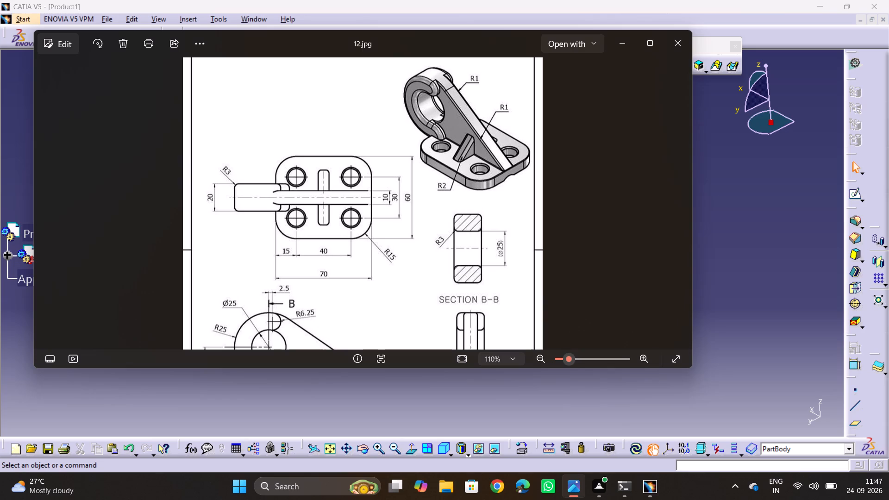
middle_drag(405, 240, 405, 188)
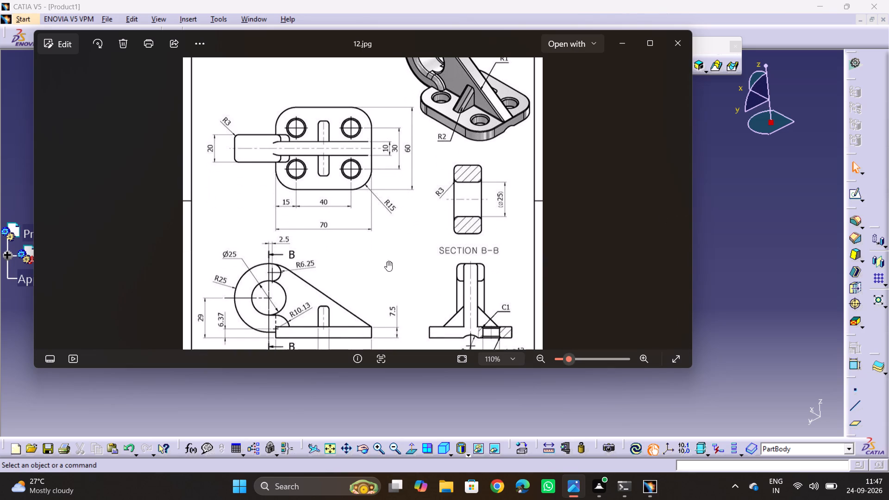
middle_drag(382, 281, 429, 225)
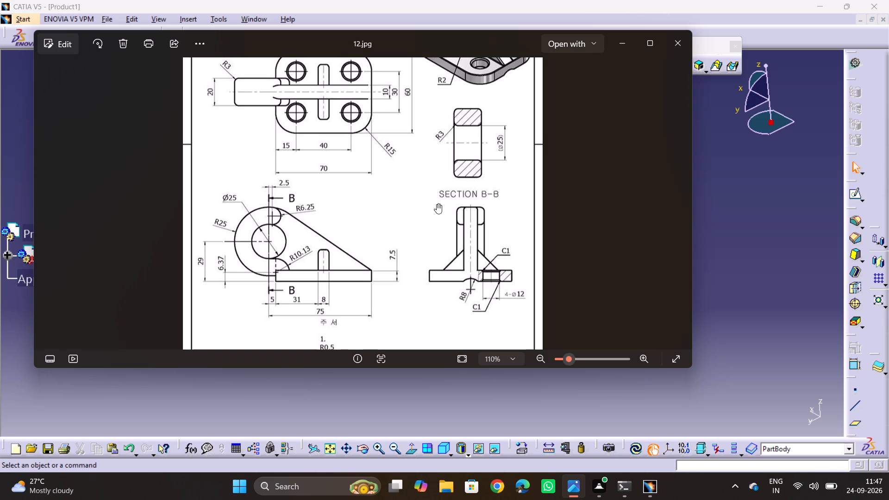
key(alt+Tab)
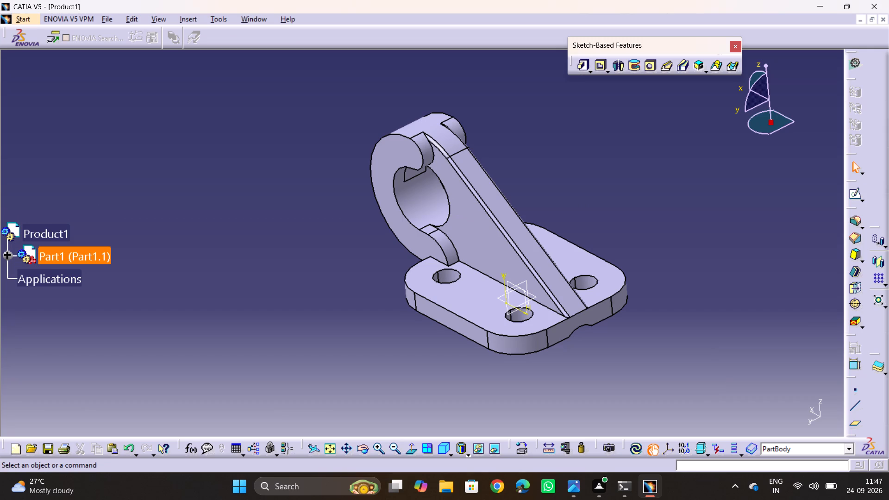
Compare the rib shown in the front, top and section views of drawing 12.jpg with the bracket's web and base plate.
key(alt+Tab)
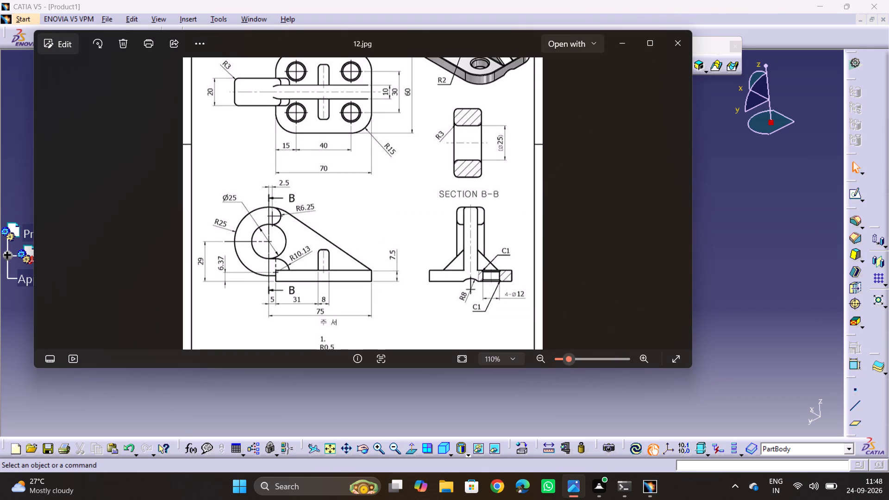
key(alt+Tab)
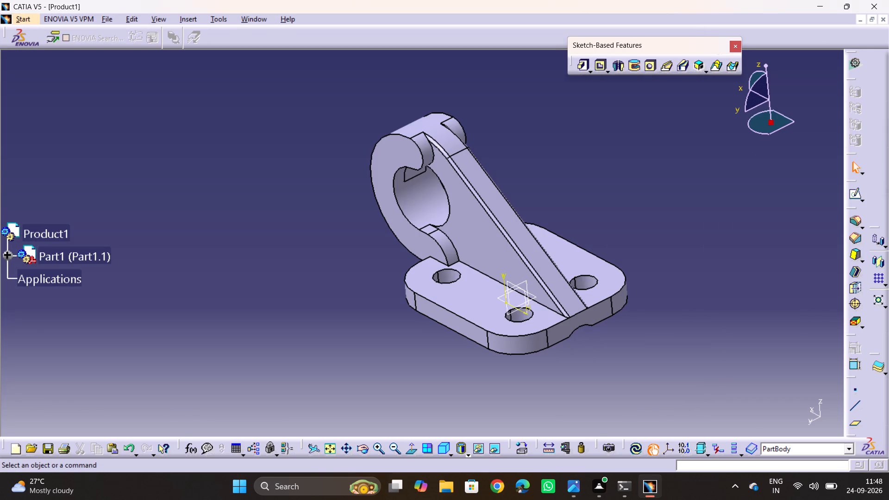
key(alt+Tab)
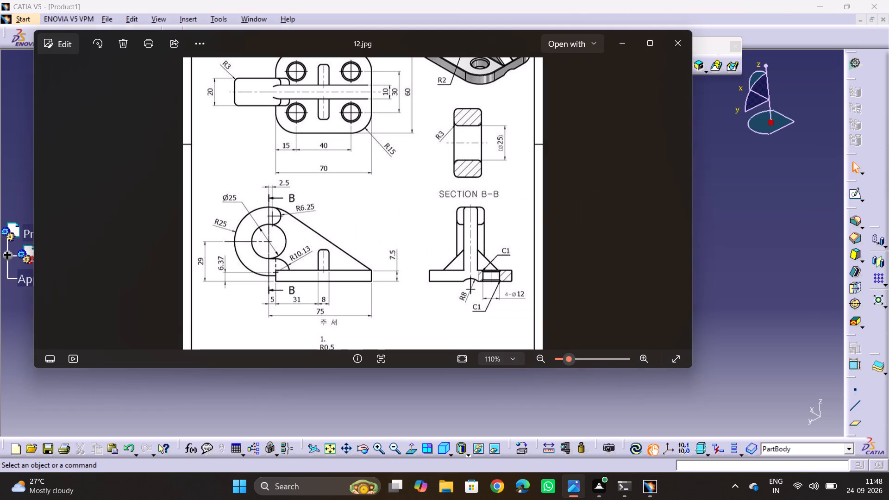
key(alt+Tab)
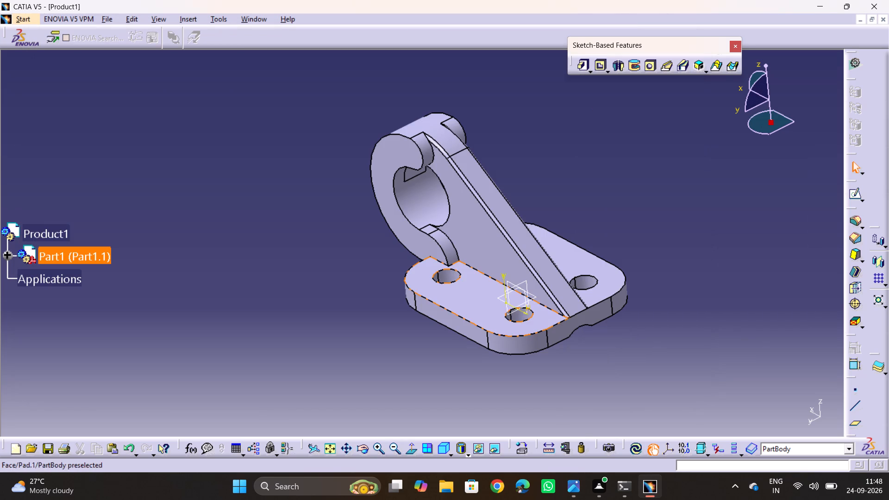
middle_drag(458, 294, 643, 174)
drag(458, 294, 541, 265)
click(643, 174)
middle_drag(646, 198, 353, 84)
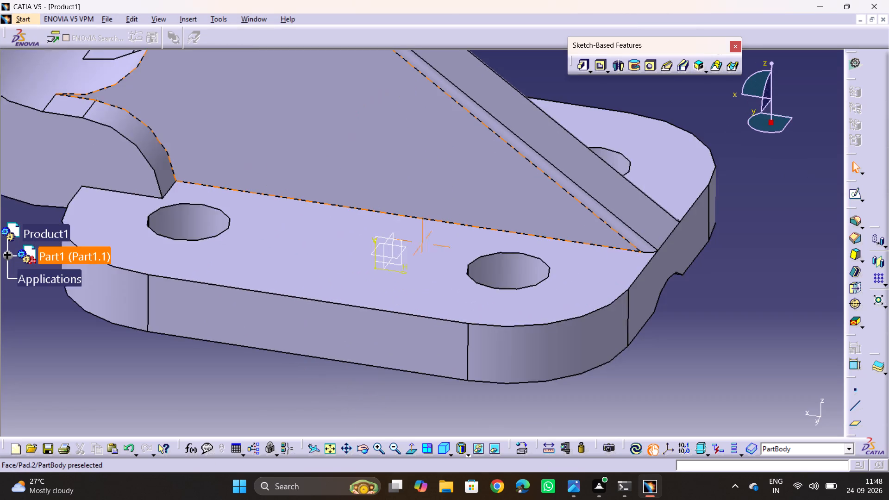
middle_drag(353, 84, 356, 82)
ctrl+middle_drag(342, 108, 362, 178)
key(alt+Tab)
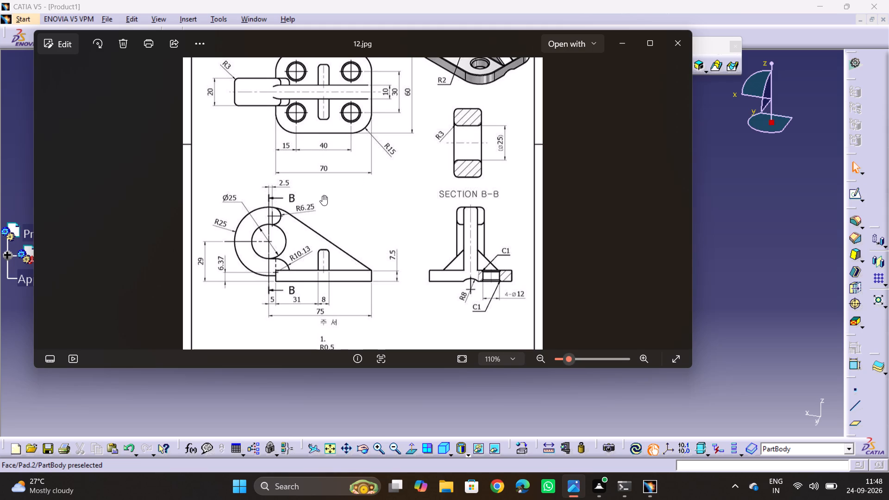
key(alt+Tab)
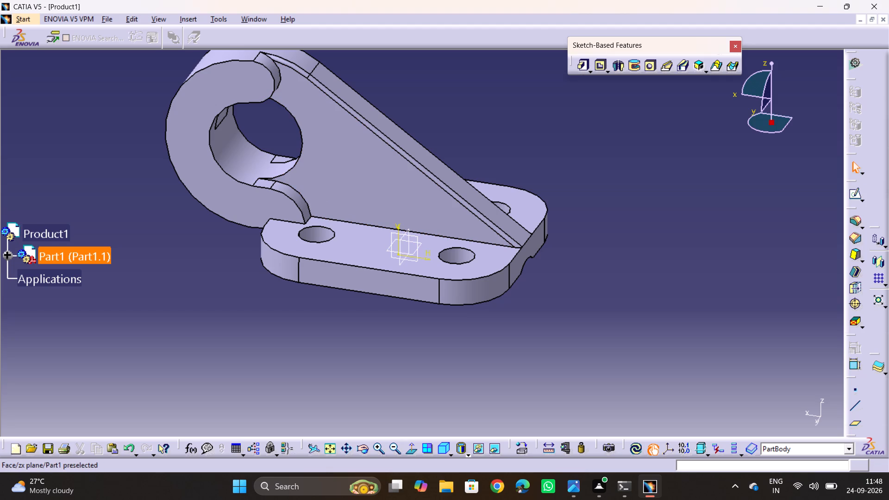
Open a sketch on the yz plane and flip the normal view to face the web's sloping side.
click(401, 263)
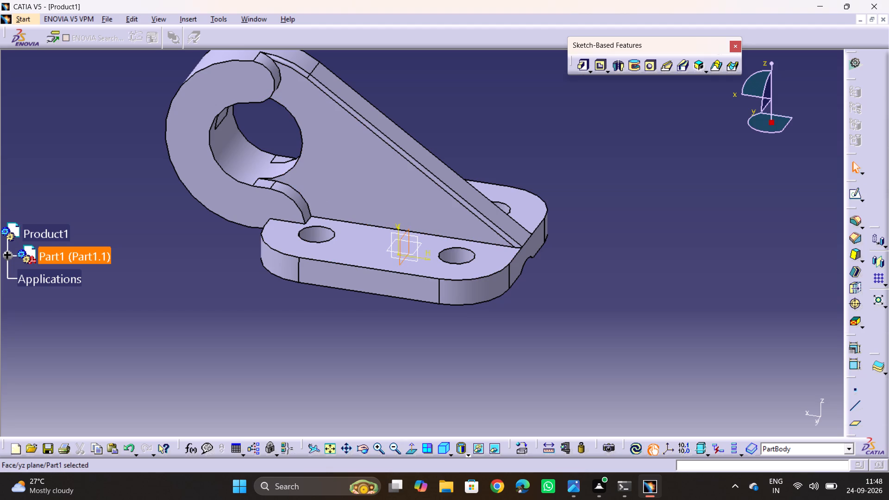
click(854, 192)
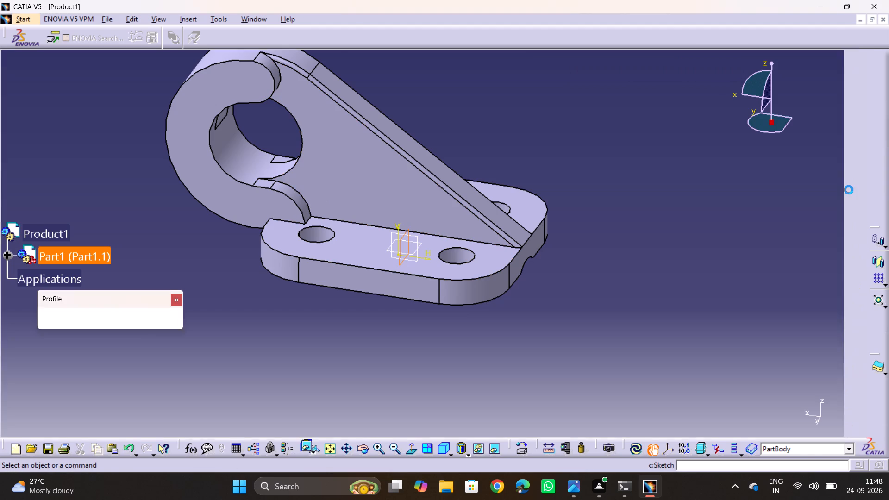
ctrl+middle_drag(438, 184, 433, 143)
middle_drag(440, 137, 443, 137)
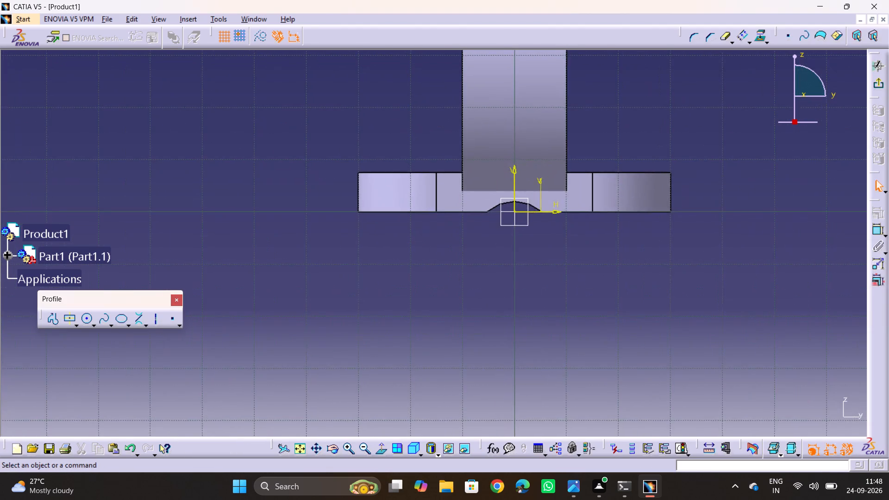
middle_drag(443, 137, 474, 234)
key(alt+Tab)
key(alt+Tab)
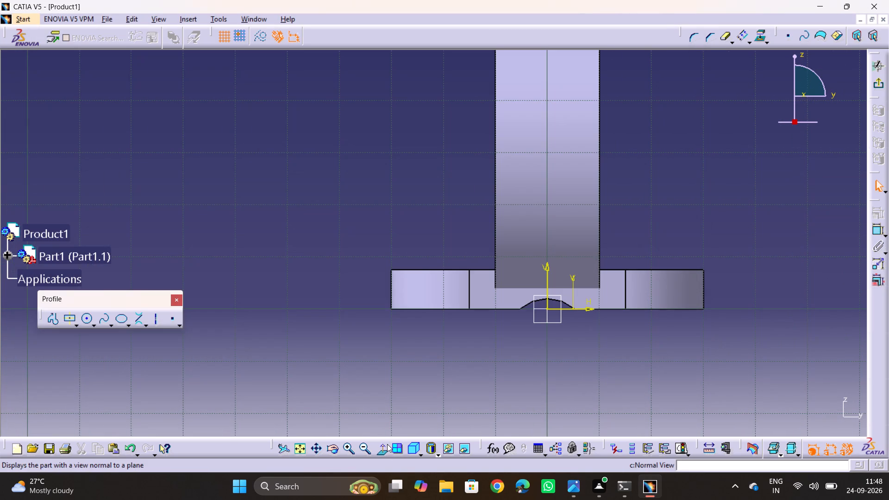
click(387, 444)
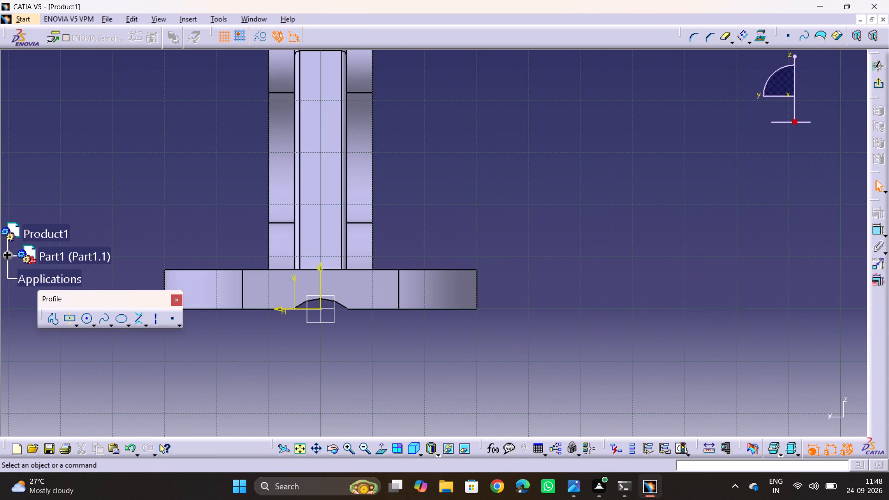
Check the rib in drawing 12.jpg and sketch a sloping line beside the web, from about H 7 mm, V 23 mm down towards the base plate.
key(alt+Tab)
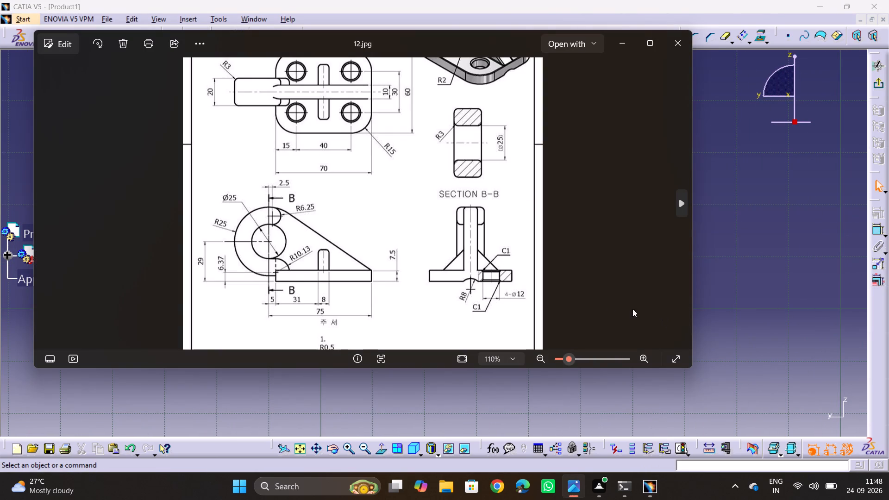
middle_drag(403, 235, 405, 314)
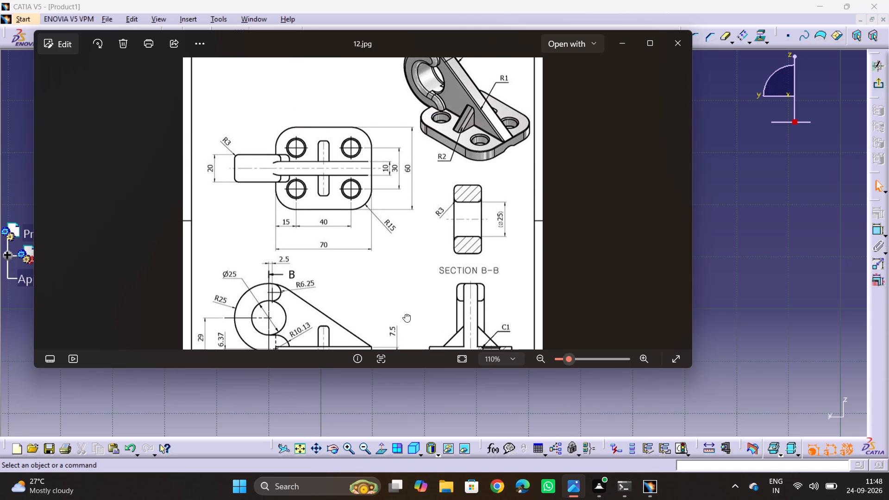
middle_drag(405, 314, 424, 179)
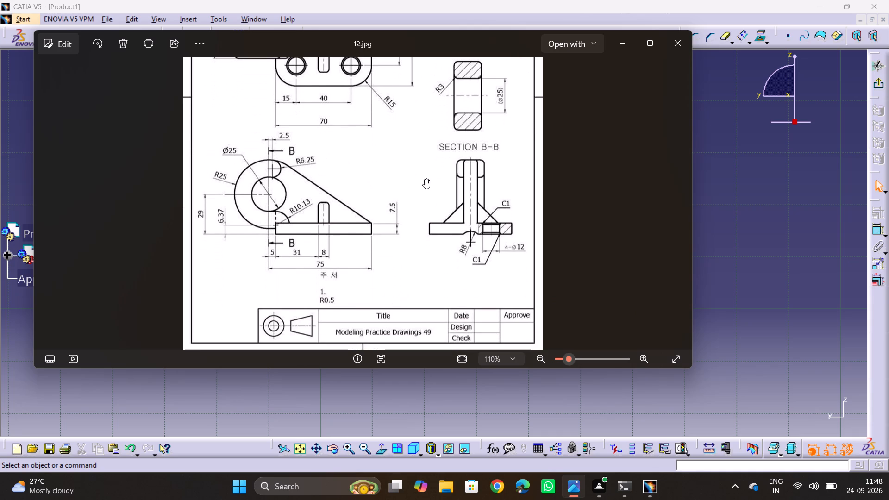
key(alt+Tab)
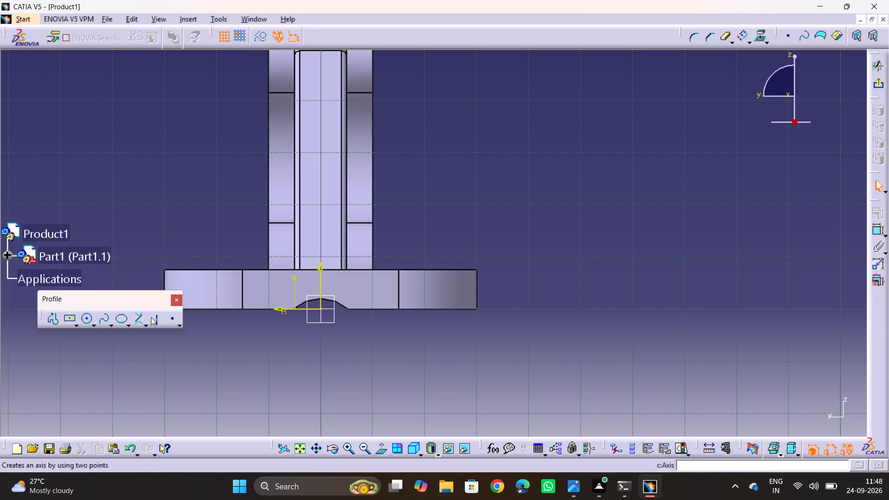
click(144, 327)
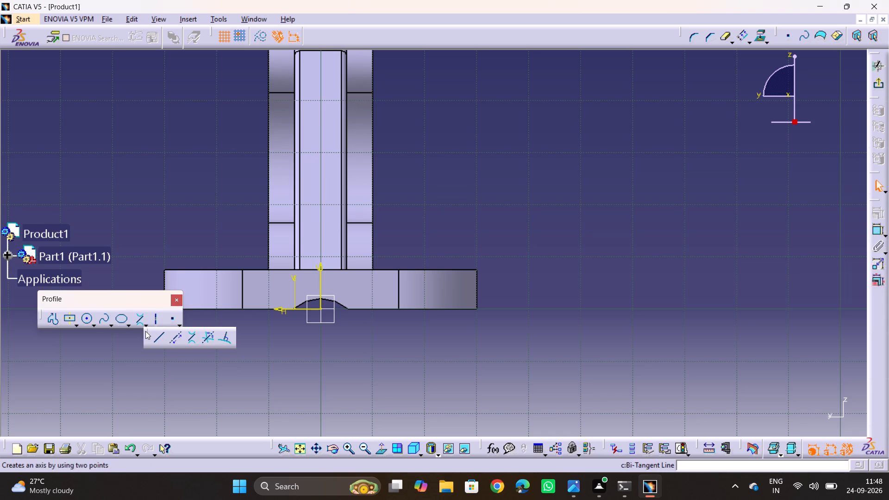
click(162, 339)
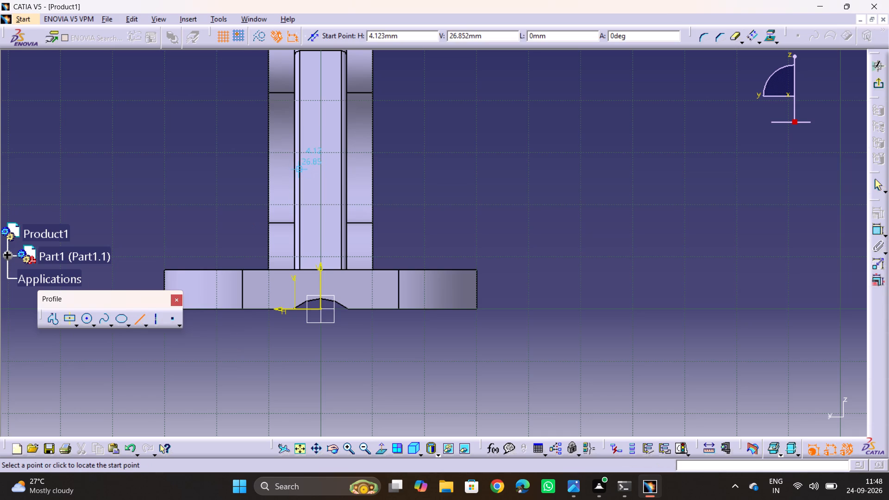
click(288, 192)
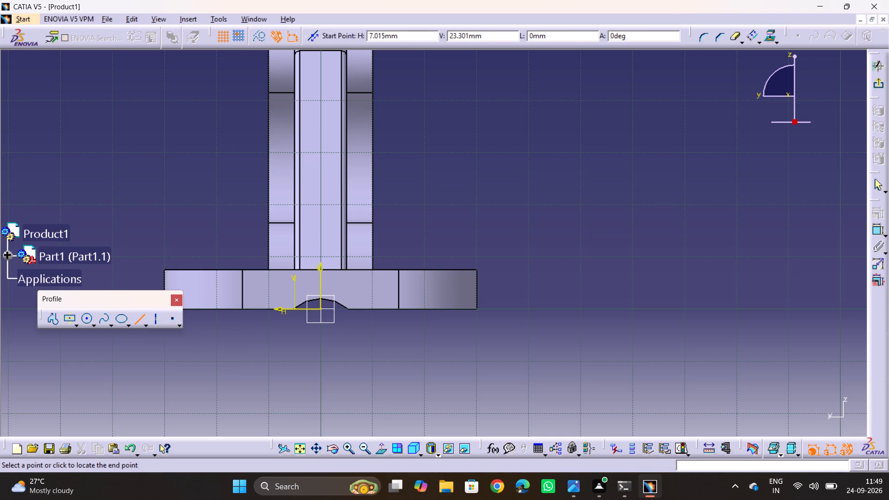
click(203, 258)
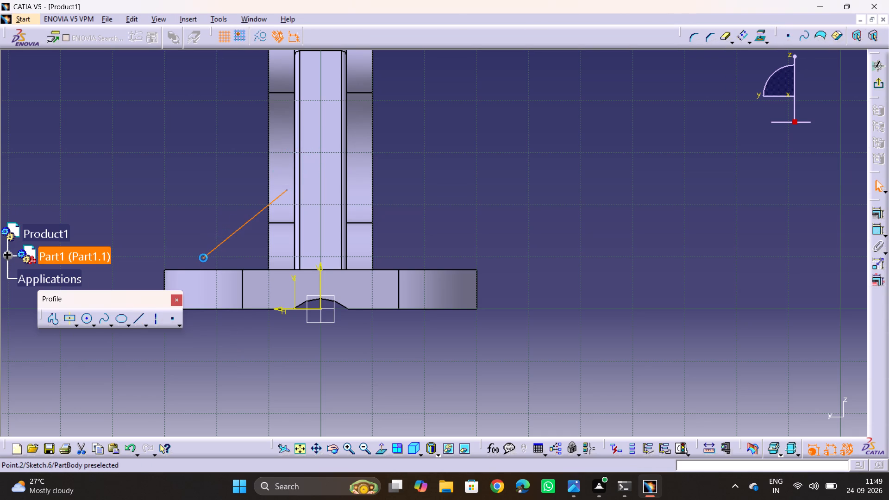
click(191, 219)
Constrain the sloping line's lower endpoint as coincident with the base plate's top edge.
click(203, 256)
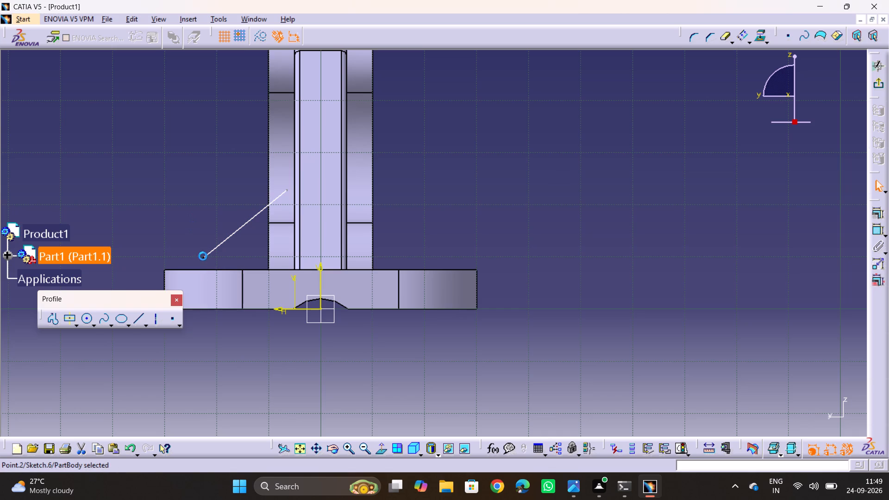
ctrl+click(210, 271)
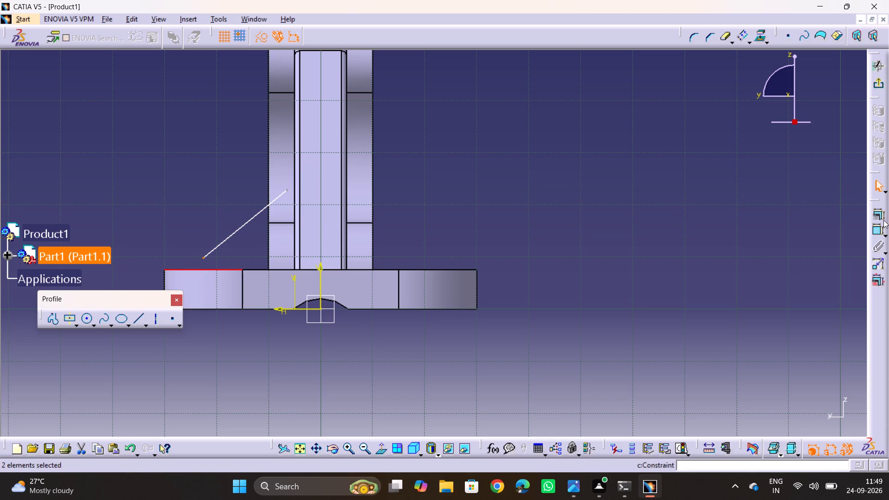
click(880, 214)
click(260, 130)
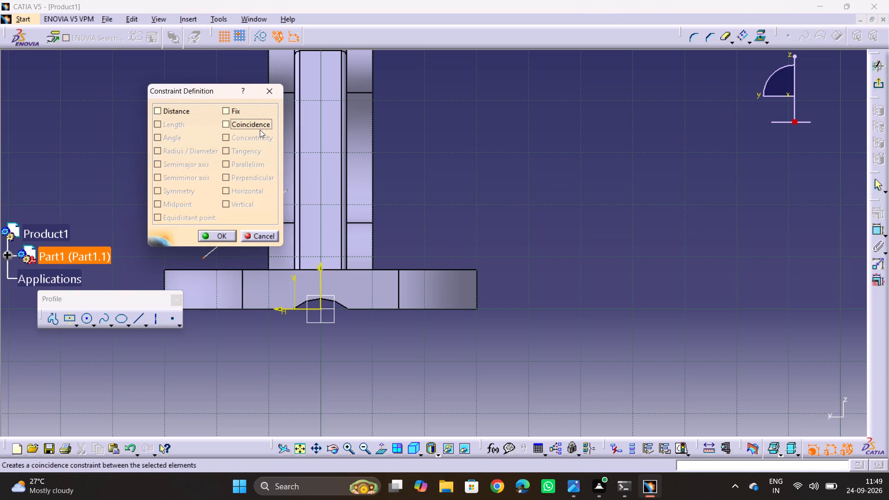
click(208, 239)
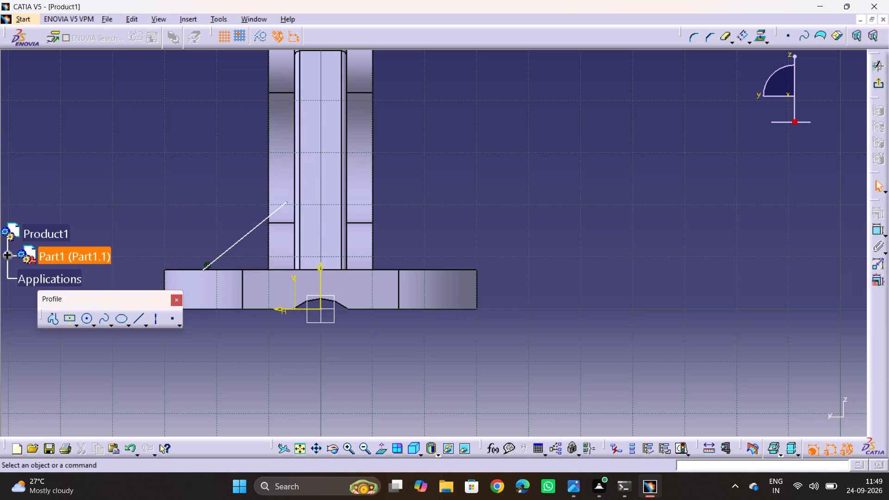
Dimension the sloping line's lower endpoint from the base plate's adjacent side edge and set the distance to 10 mm.
click(878, 227)
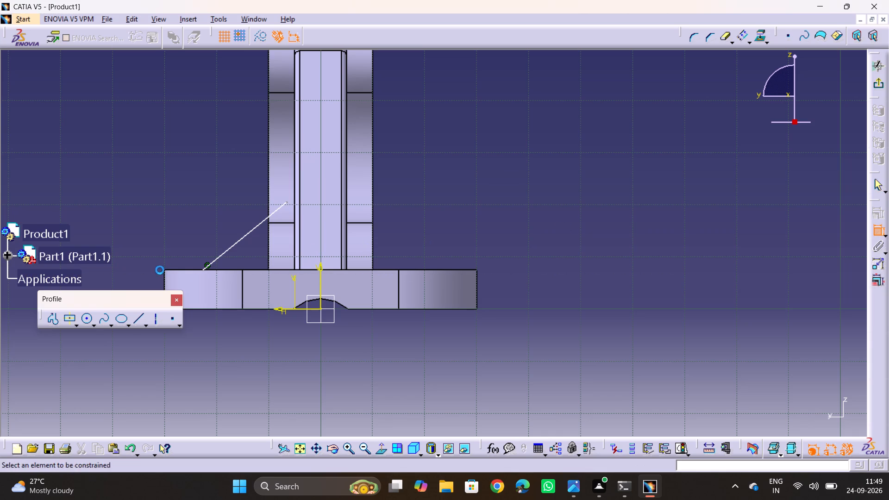
click(163, 285)
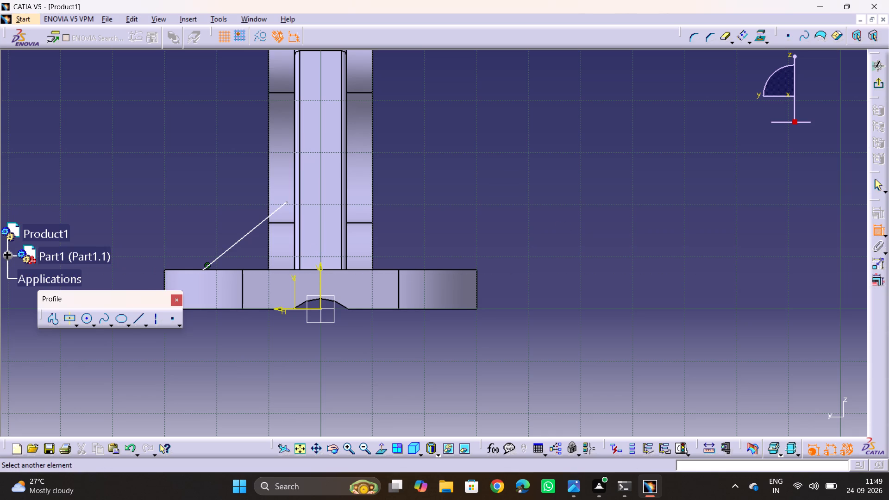
click(205, 269)
click(181, 247)
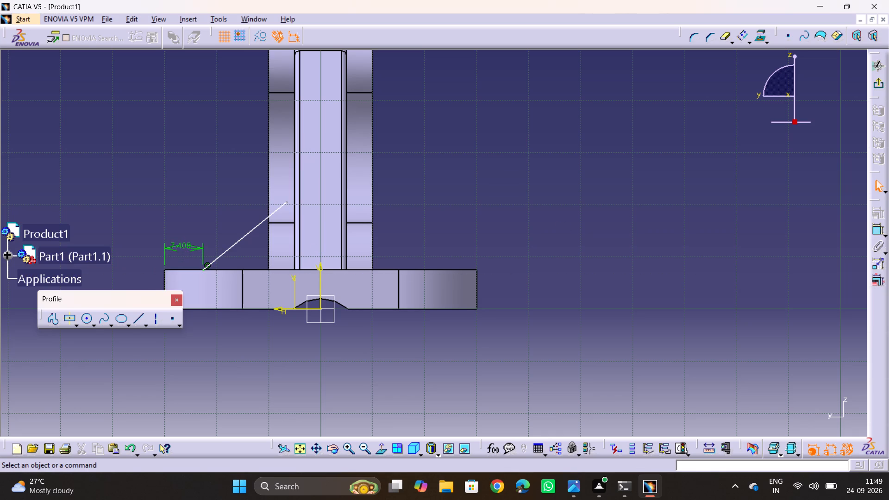
key(alt+Tab)
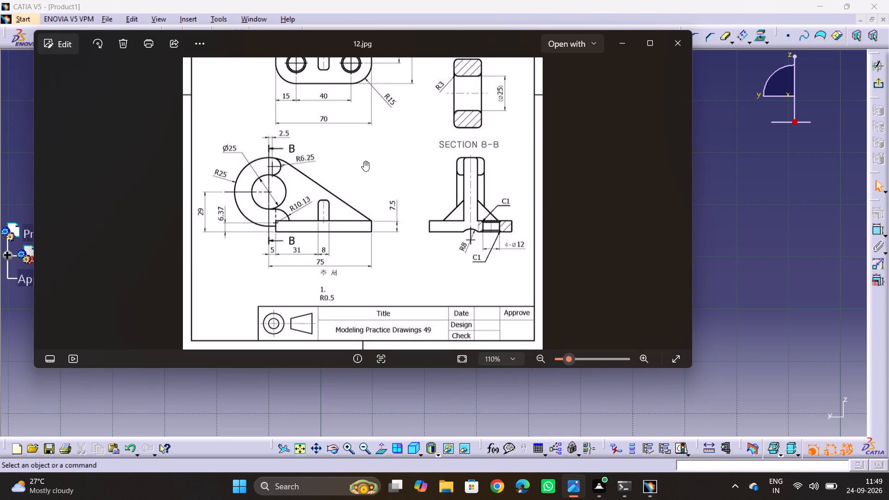
middle_drag(376, 199, 389, 281)
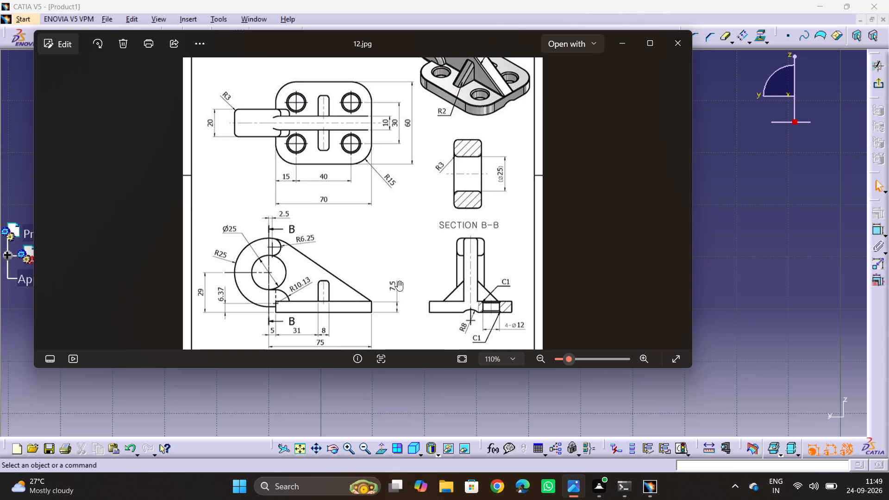
key(alt+Tab)
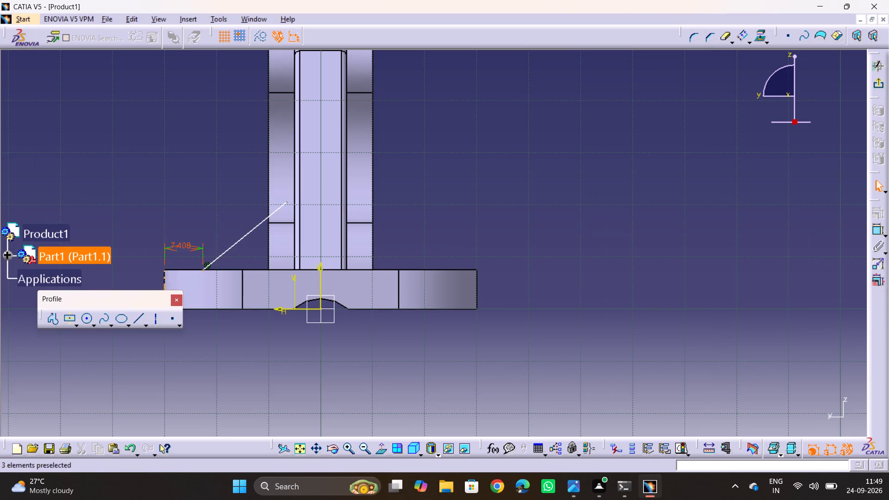
double_click(182, 245)
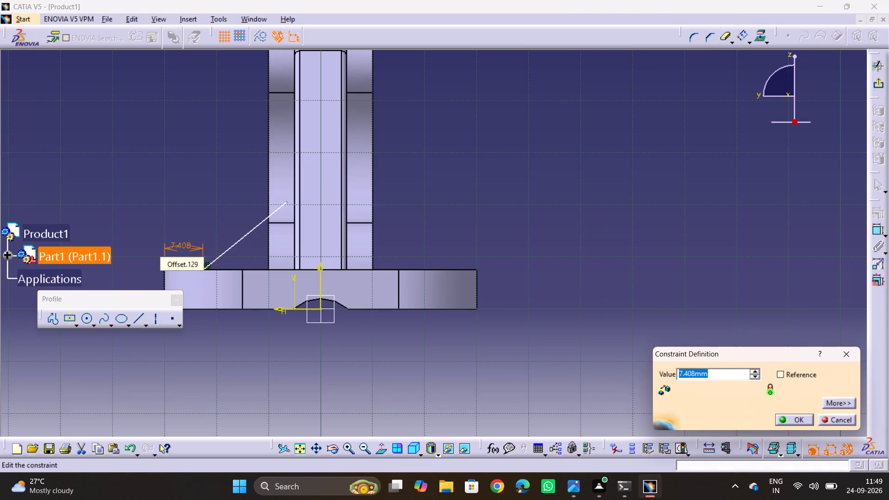
text(10)
key(Return)
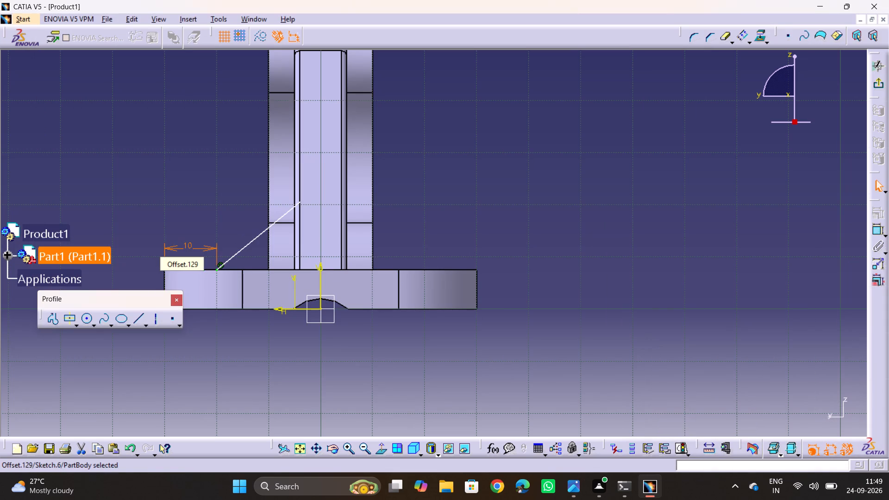
click(214, 166)
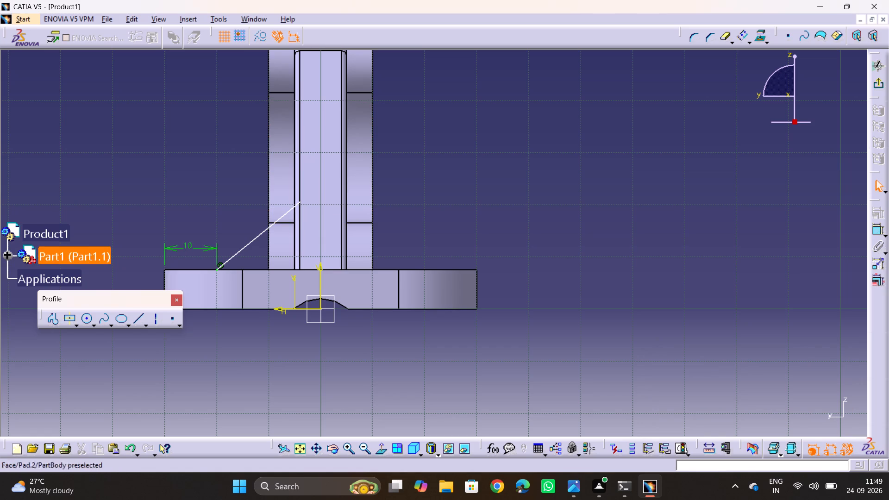
Constrain the sloping line's upper endpoint as coincident with the web's side face.
middle_drag(332, 194, 394, 221)
drag(332, 195, 394, 221)
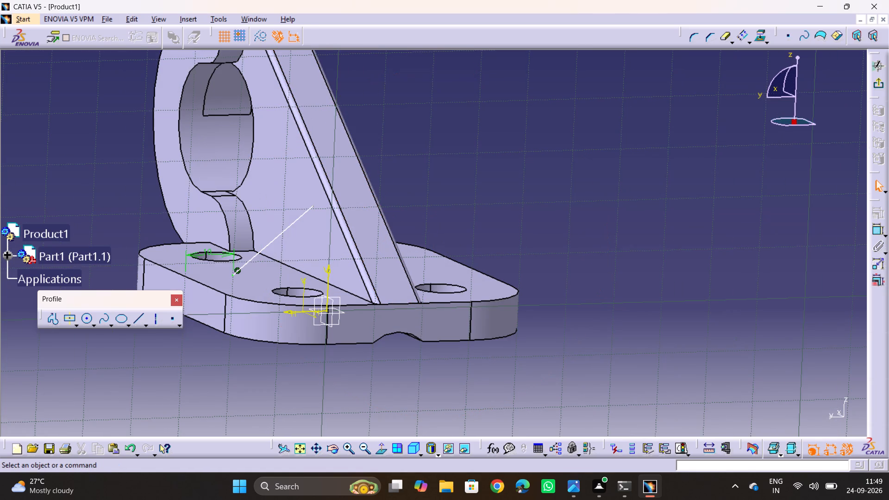
click(314, 205)
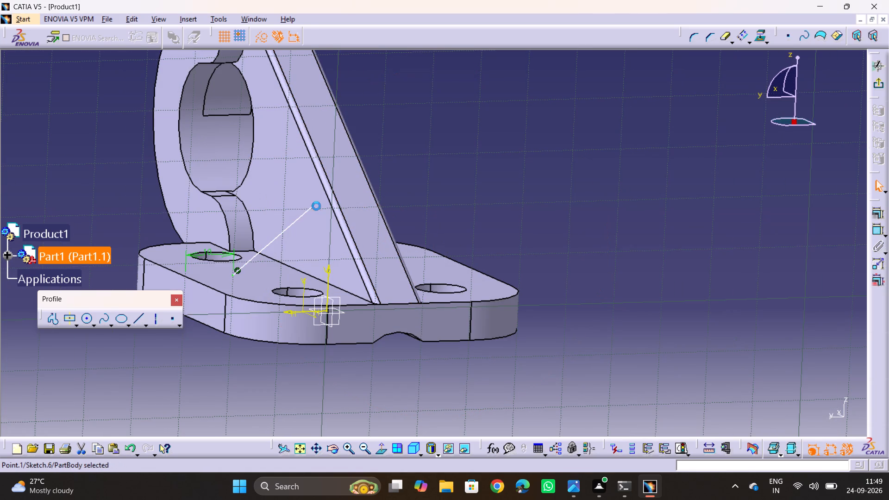
ctrl+click(326, 219)
click(881, 214)
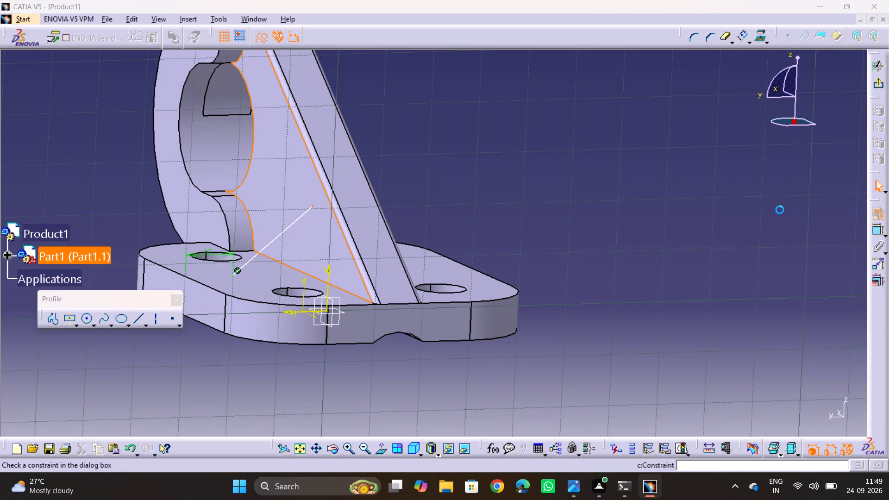
click(222, 120)
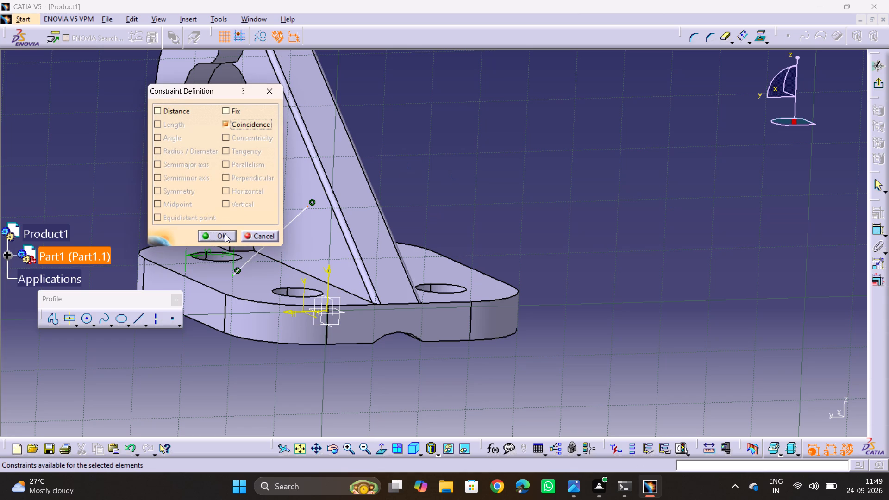
click(222, 236)
click(604, 191)
Dimension the height of the sloping line's upper endpoint above the base plate's top edge and set it to 10 mm.
scroll(460, 239, down, 1)
middle_drag(456, 239, 429, 236)
drag(447, 241, 421, 236)
click(428, 237)
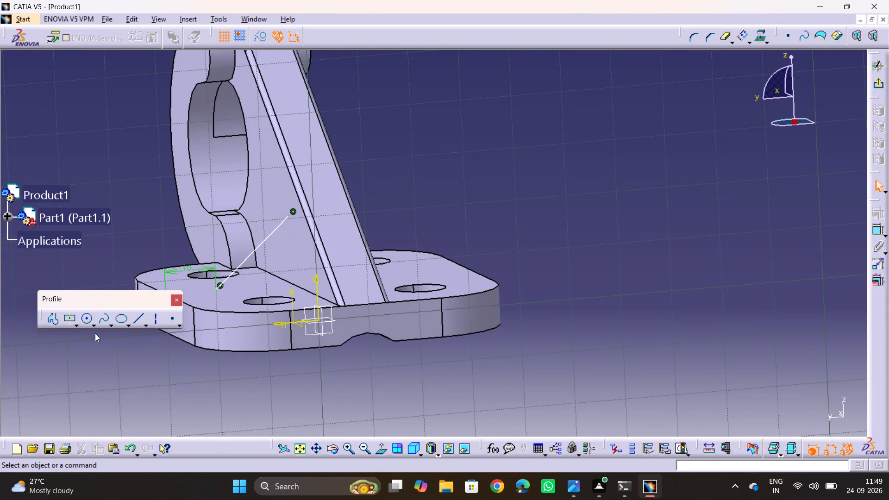
click(382, 448)
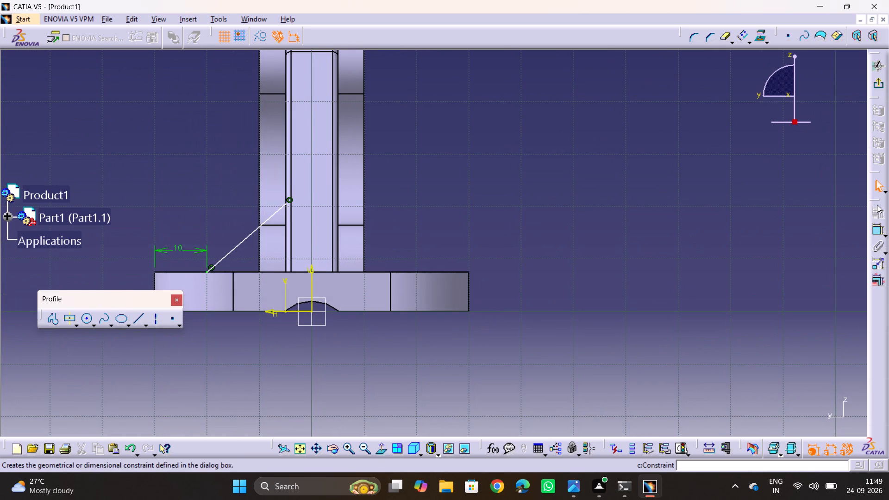
click(877, 229)
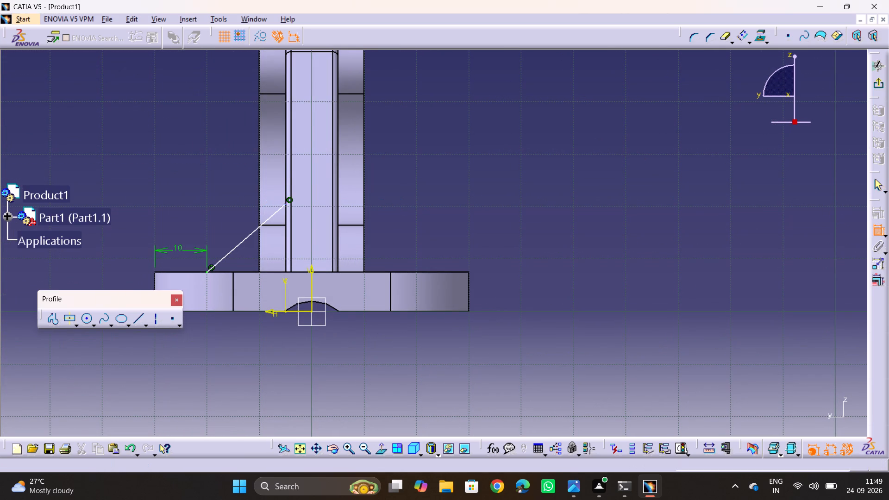
click(286, 205)
ctrl+click(257, 272)
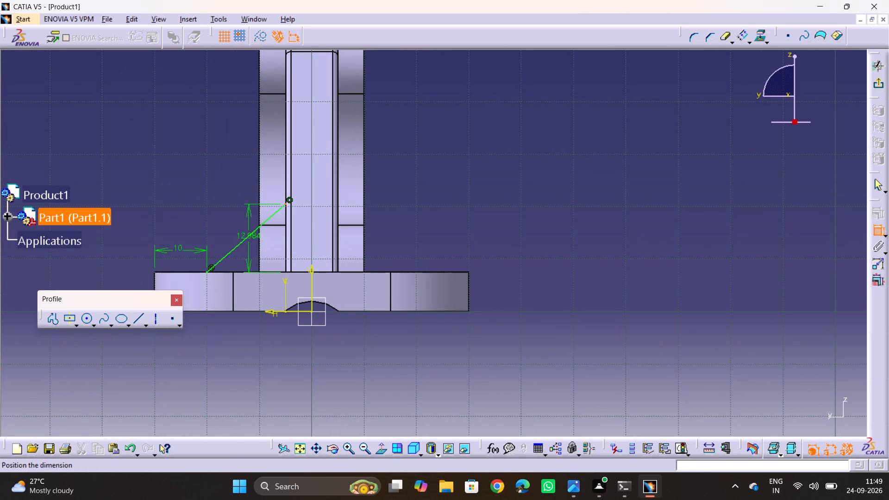
click(127, 250)
double_click(128, 247)
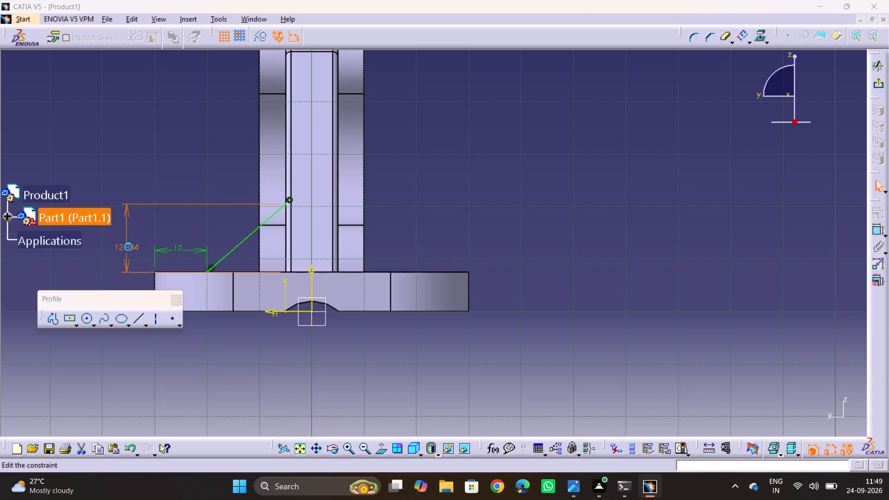
text(10)
key(Return)
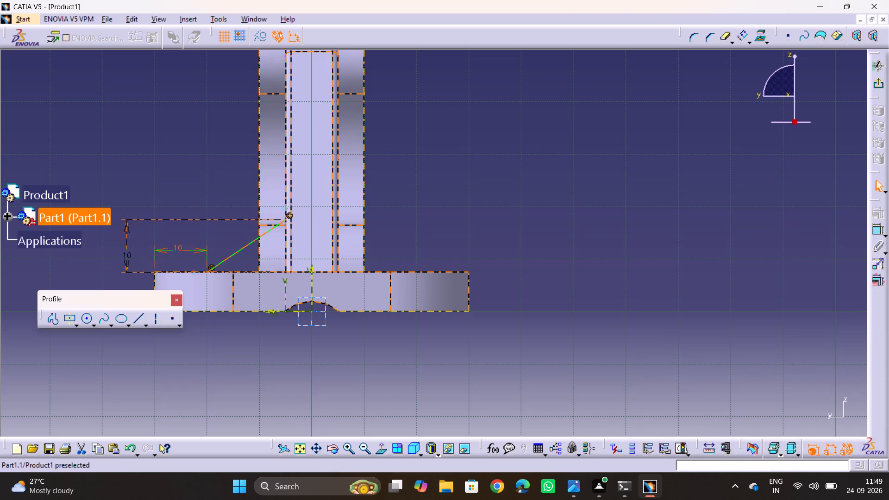
Set the upper endpoint's height dimension to 12 mm and exit the sketch.
double_click(124, 258)
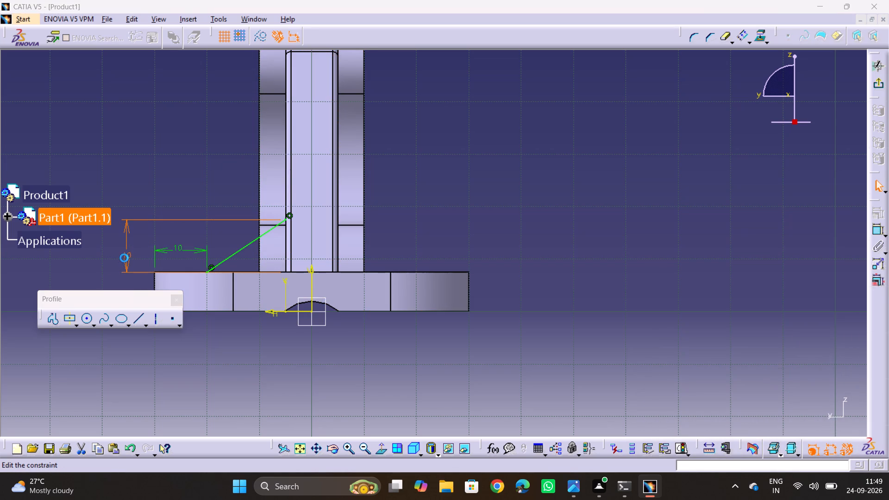
text(12)
key(Return)
click(175, 156)
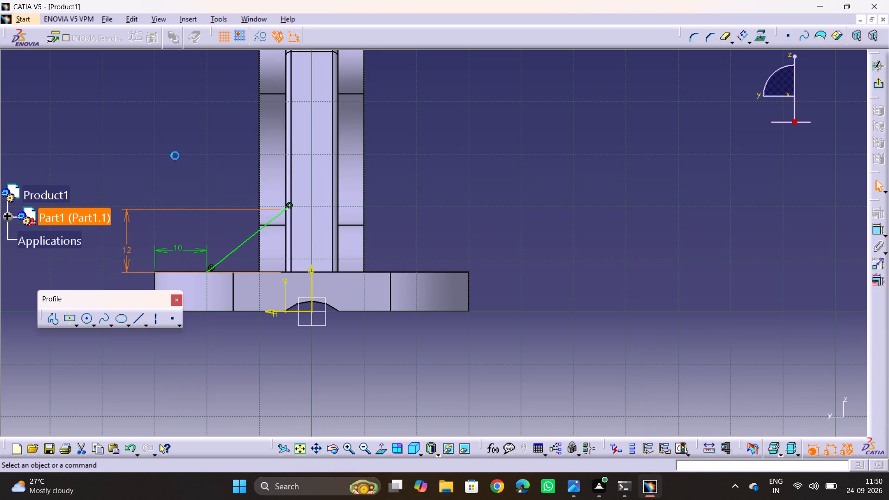
middle_drag(317, 200, 356, 249)
drag(309, 204, 355, 246)
scroll(322, 210, down, 1)
middle_drag(593, 215, 659, 167)
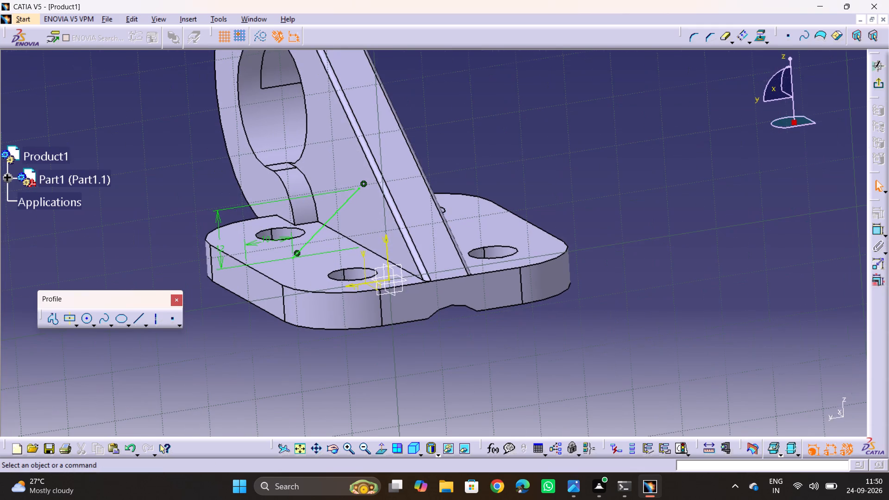
click(686, 175)
click(877, 89)
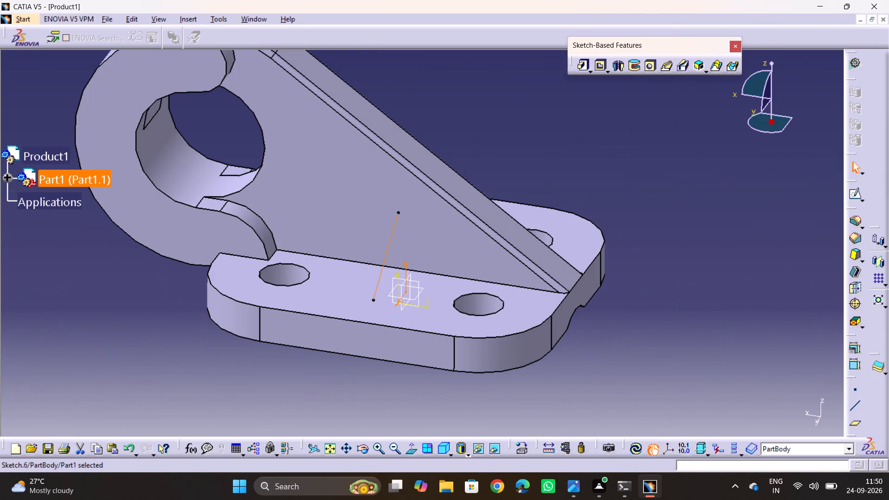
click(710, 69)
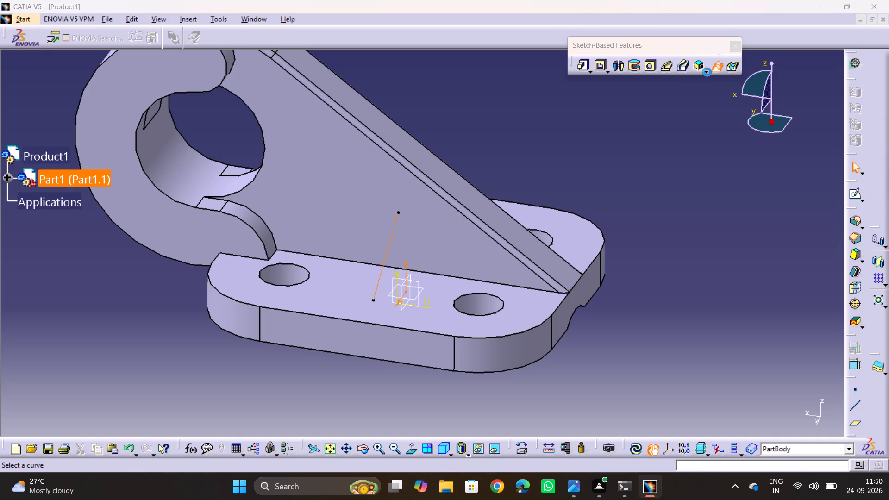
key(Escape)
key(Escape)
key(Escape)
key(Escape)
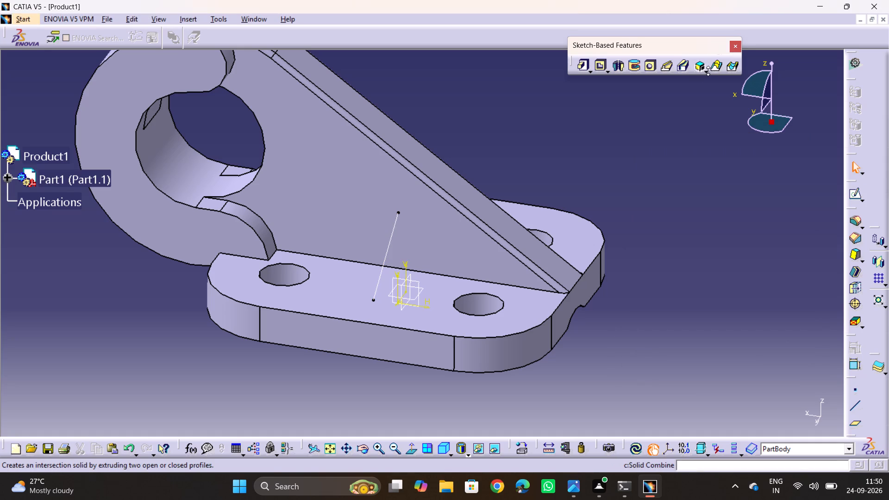
Create a 4 mm thick stiffener from the sloping line sketch, using From Side mode with neutral fiber.
click(708, 71)
click(726, 86)
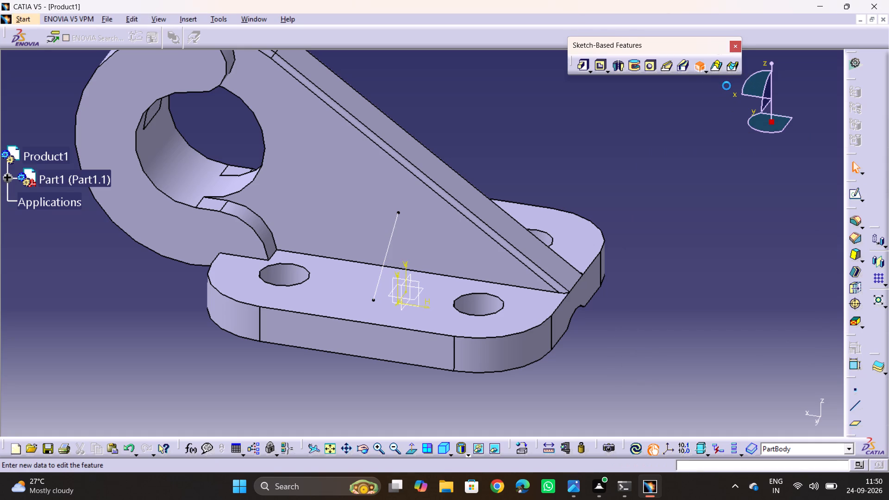
click(386, 255)
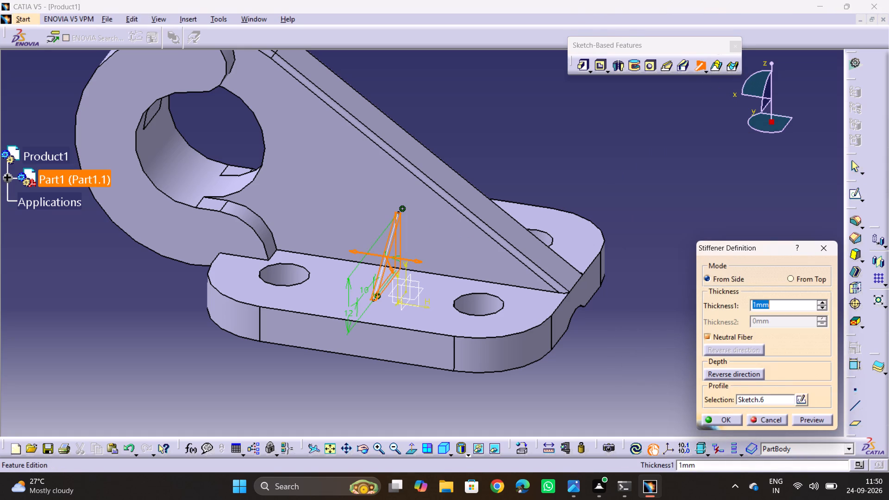
key(4)
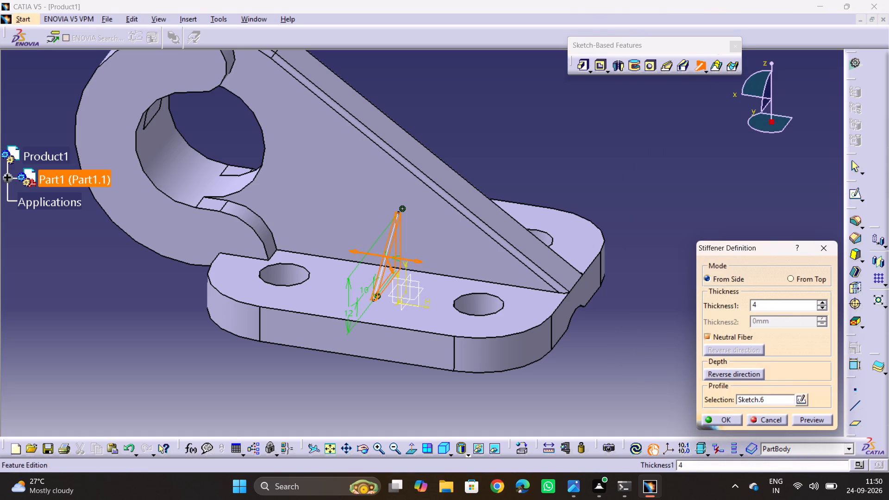
click(749, 179)
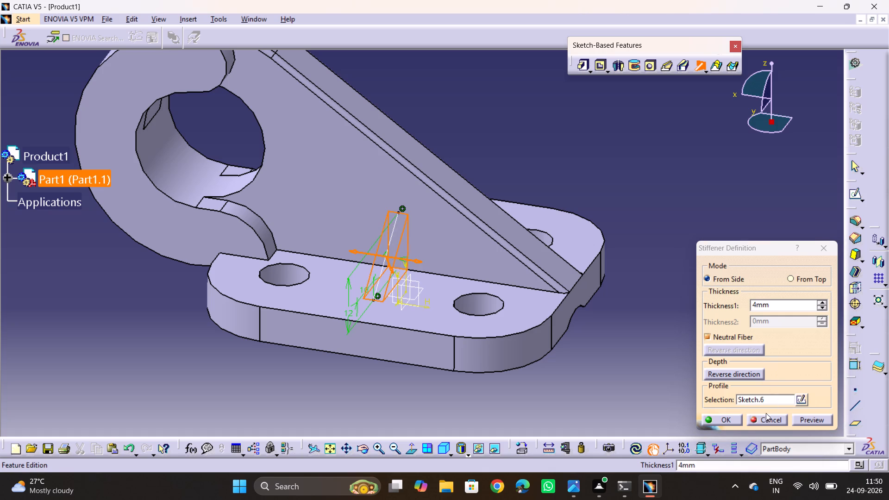
click(733, 423)
middle_drag(689, 276, 658, 278)
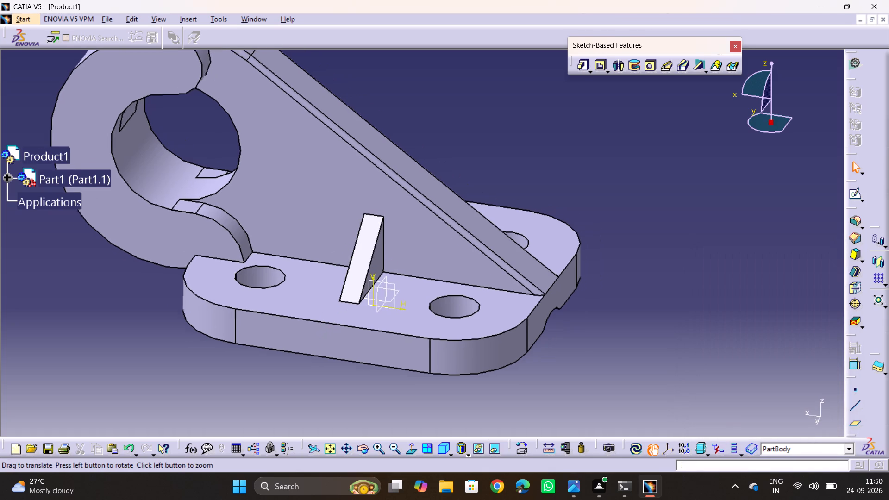
middle_drag(658, 278, 631, 258)
Inspect the new rib on the base plate and review its settings in the stiffener definition.
middle_drag(646, 236, 443, 282)
drag(646, 236, 546, 232)
drag(470, 257, 439, 282)
middle_drag(496, 206, 588, 151)
double_click(417, 196)
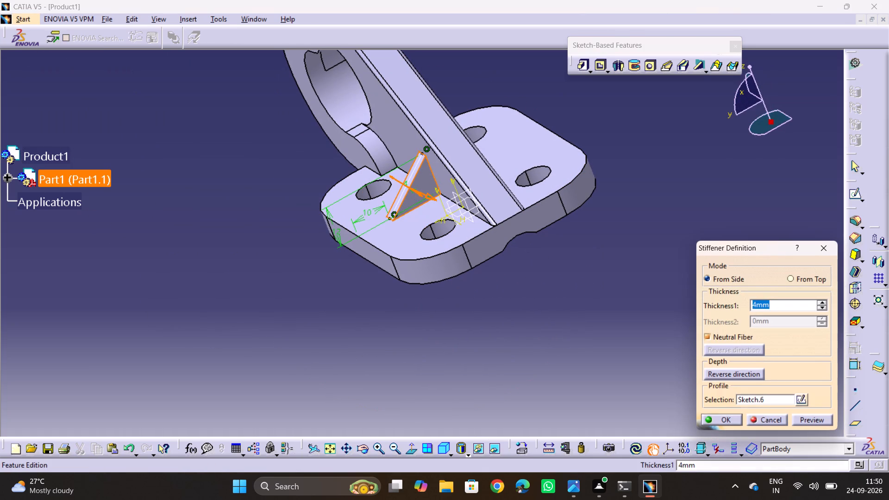
click(723, 419)
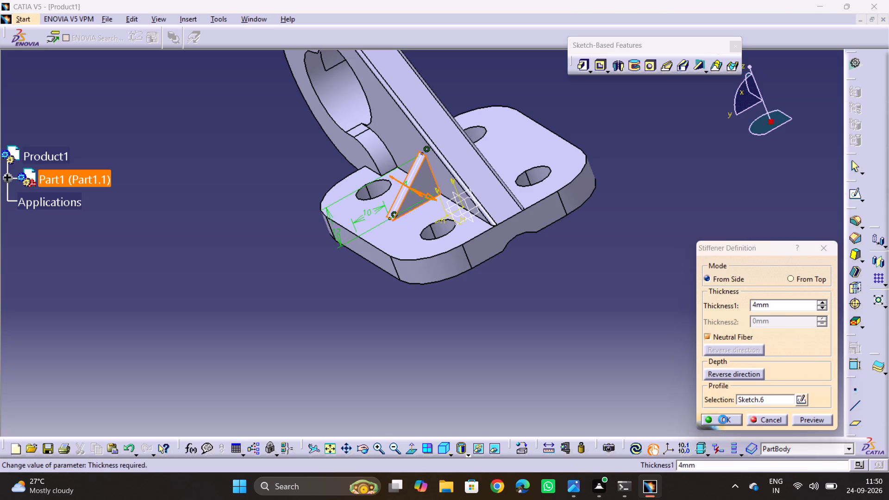
click(627, 297)
double_click(403, 189)
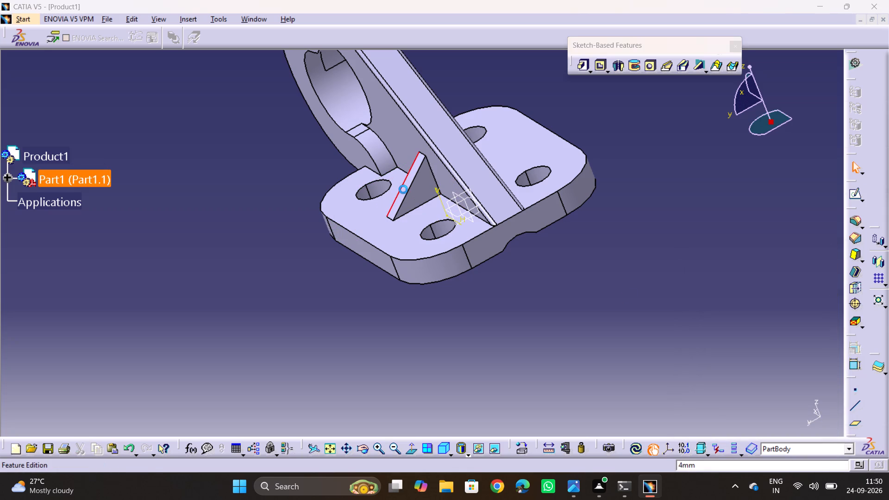
Mirror the current solid about the zx plane to repeat the rib on the web's other side.
click(878, 262)
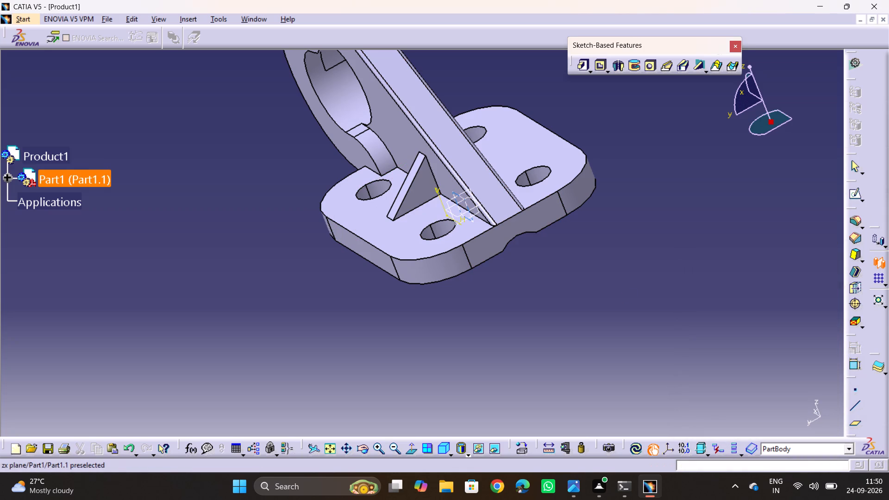
click(470, 217)
middle_drag(651, 302, 609, 297)
drag(617, 298, 609, 297)
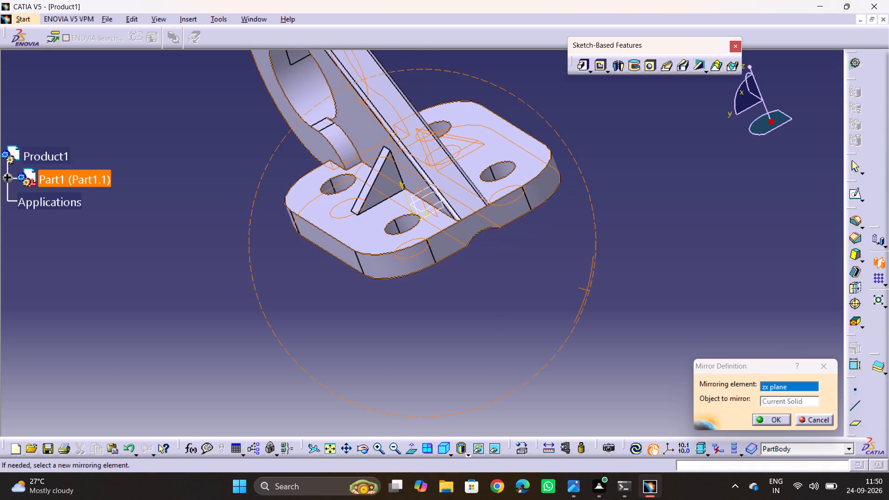
drag(609, 297, 569, 322)
middle_drag(609, 297, 569, 322)
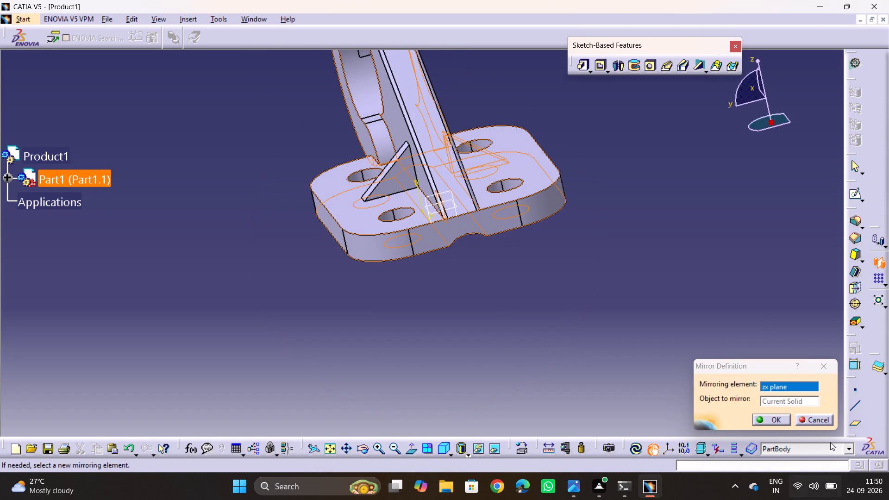
click(764, 420)
click(618, 160)
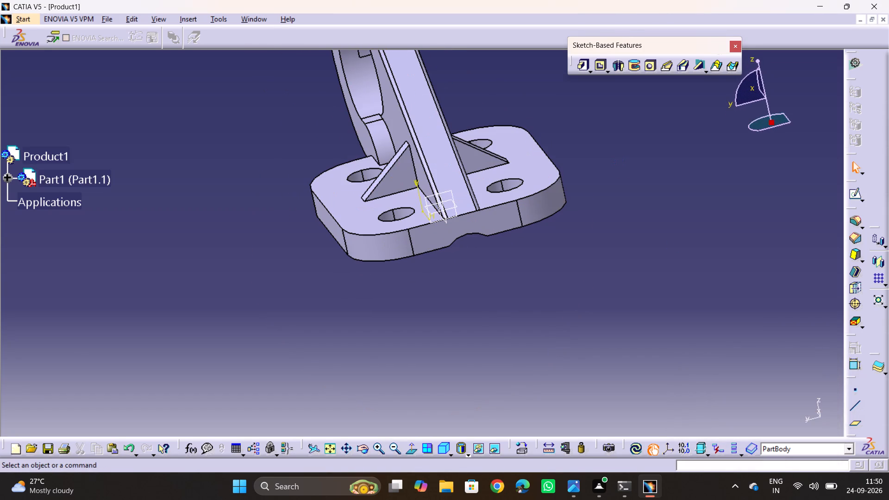
Edge-fillet the outlines of both boss side faces and the sloping edges of both ribs with a 2 mm radius.
middle_drag(521, 233, 529, 237)
middle_drag(529, 237, 614, 352)
middle_drag(567, 321, 694, 269)
drag(567, 321, 694, 269)
click(694, 269)
middle_drag(607, 198, 624, 249)
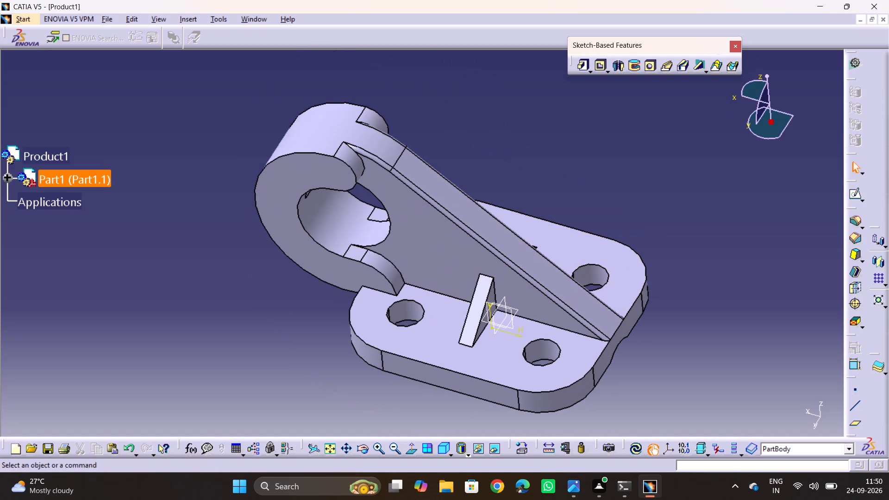
click(851, 223)
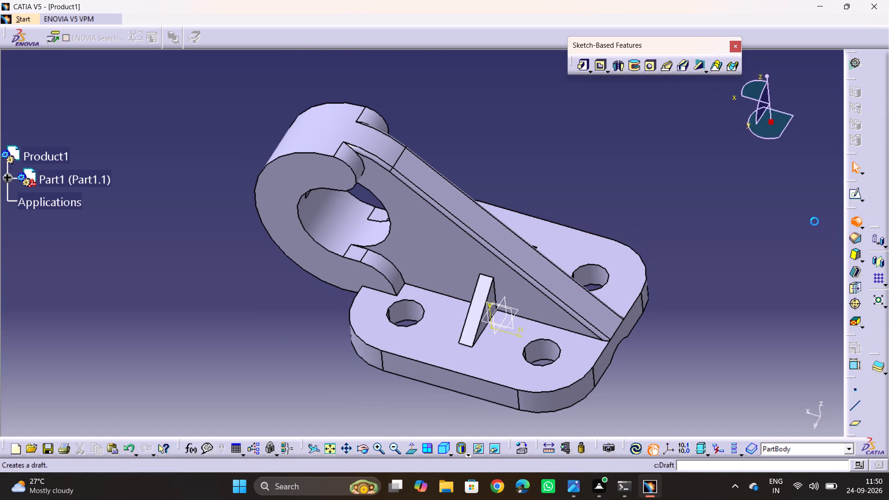
click(316, 154)
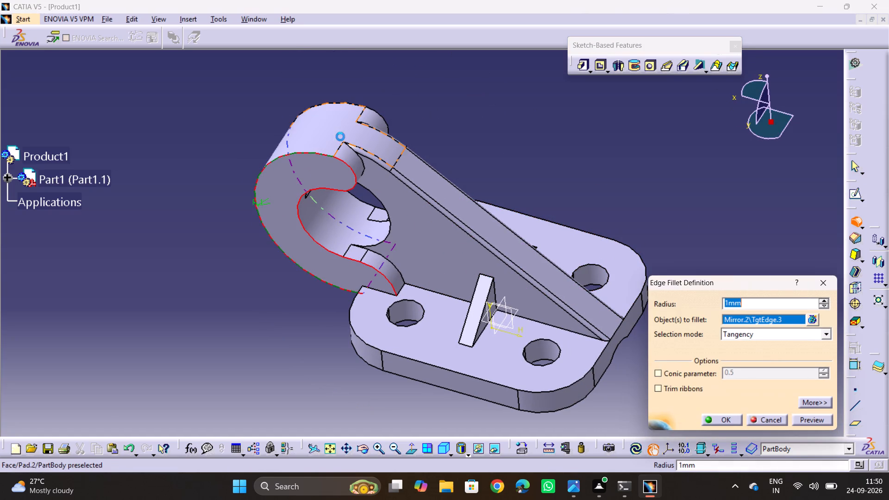
click(380, 114)
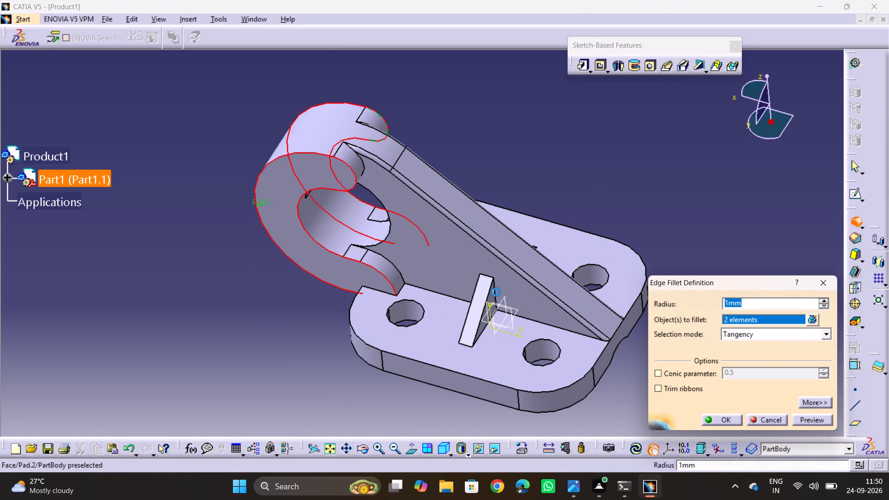
click(474, 287)
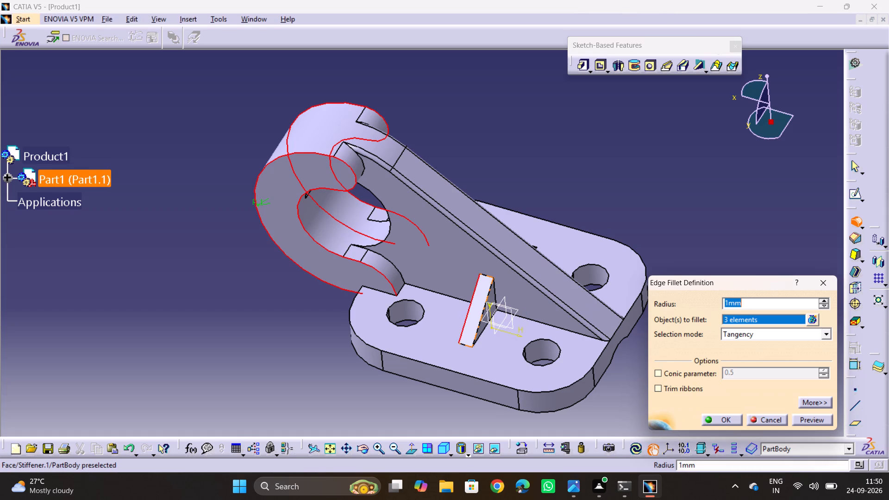
click(487, 295)
middle_drag(635, 240, 477, 282)
drag(635, 240, 477, 283)
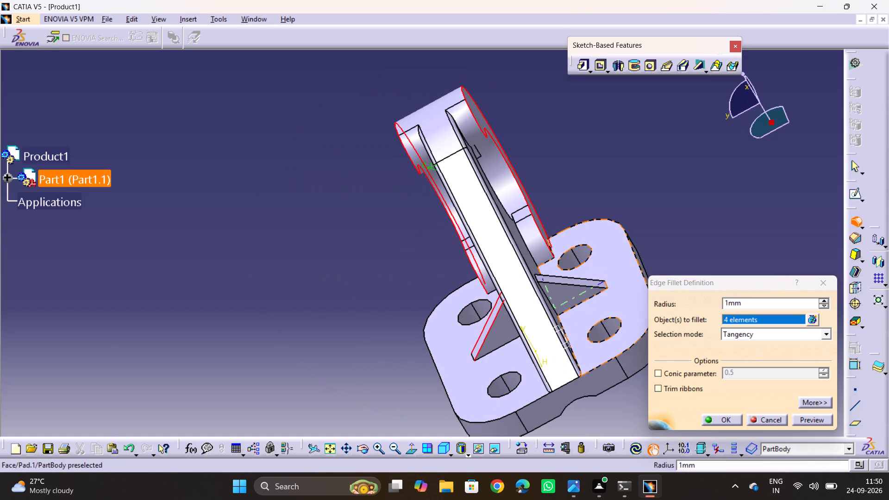
click(563, 275)
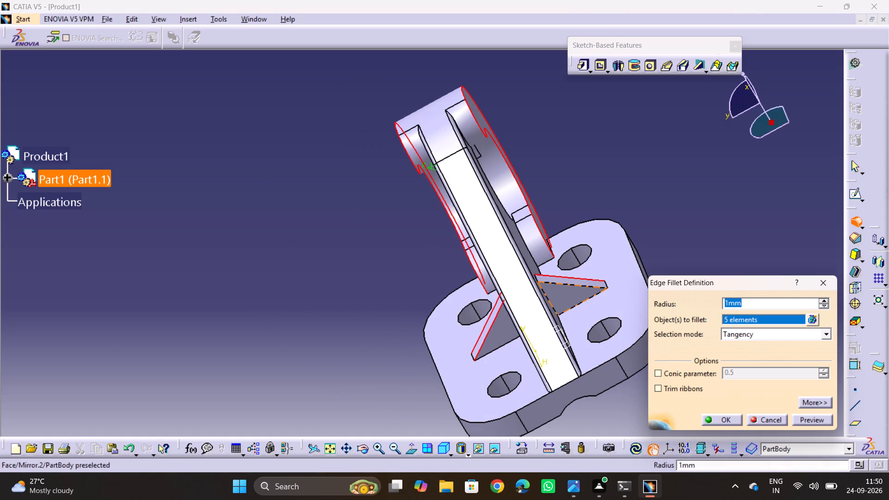
click(564, 282)
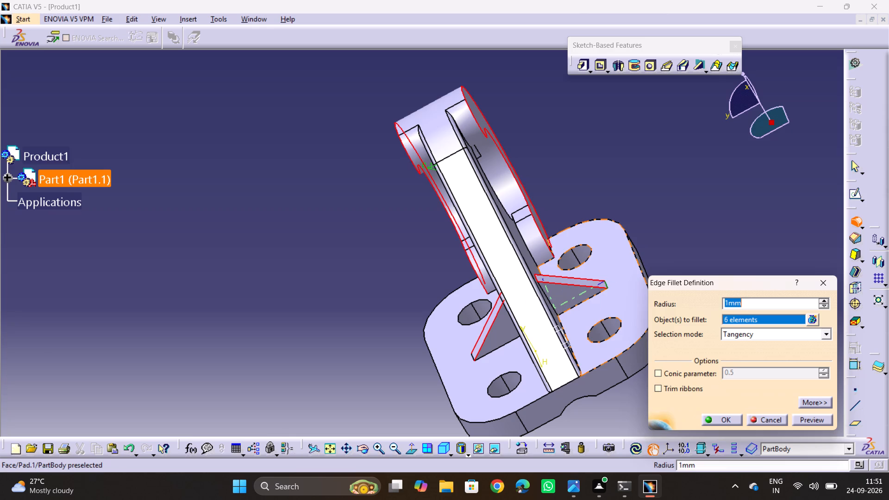
key(alt+Tab)
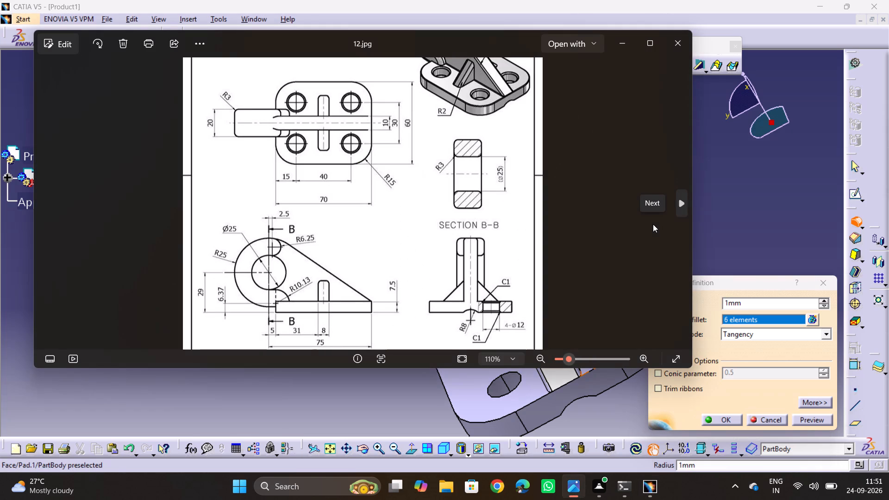
key(alt+Tab)
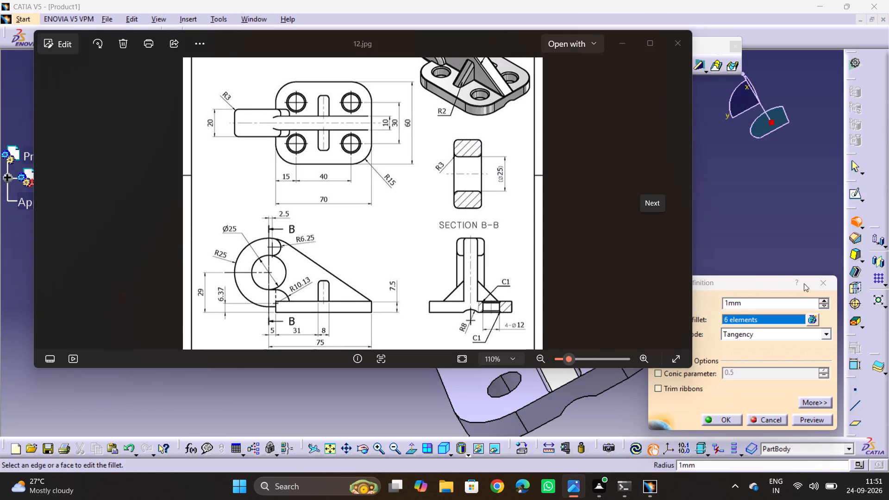
key(2)
key(Return)
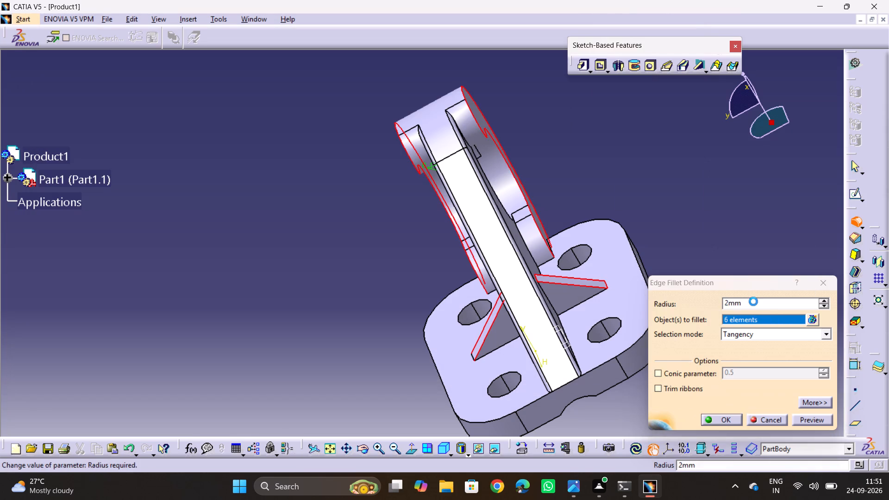
click(718, 262)
Examine the filleted boss and ribs and compare them with the fillet radii and rib dimensions in drawing 12.jpg.
middle_drag(482, 232, 495, 232)
drag(482, 232, 495, 232)
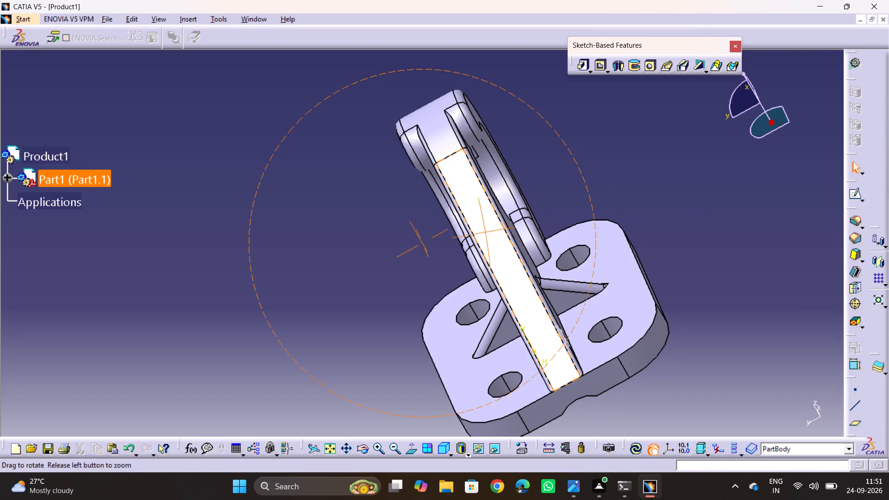
middle_drag(495, 232, 604, 218)
drag(495, 232, 603, 218)
key(alt+Tab)
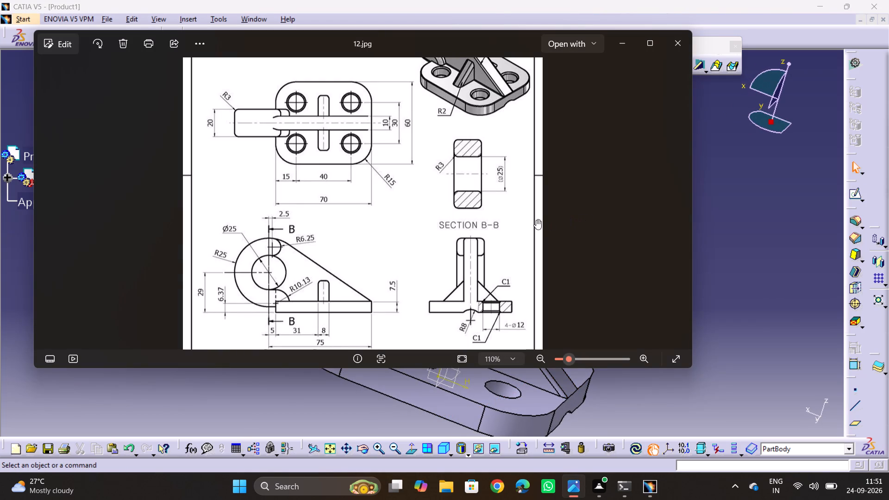
middle_drag(495, 191, 507, 224)
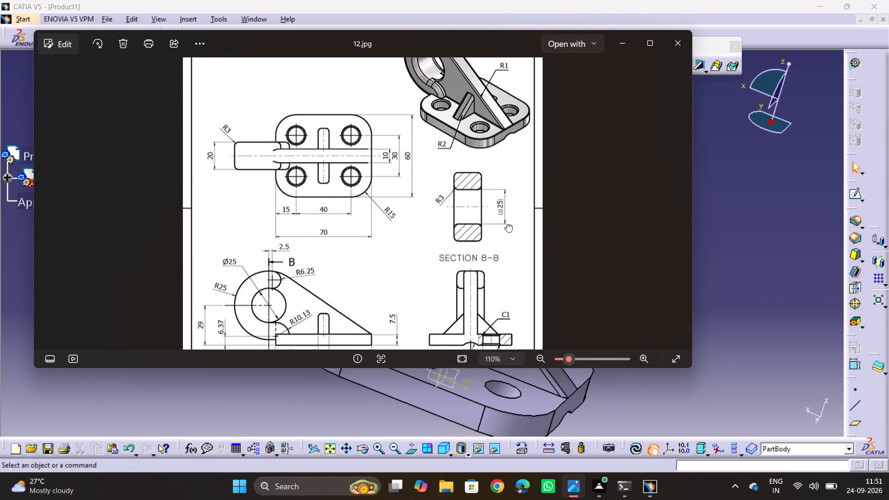
middle_drag(507, 224, 497, 258)
key(alt+Tab)
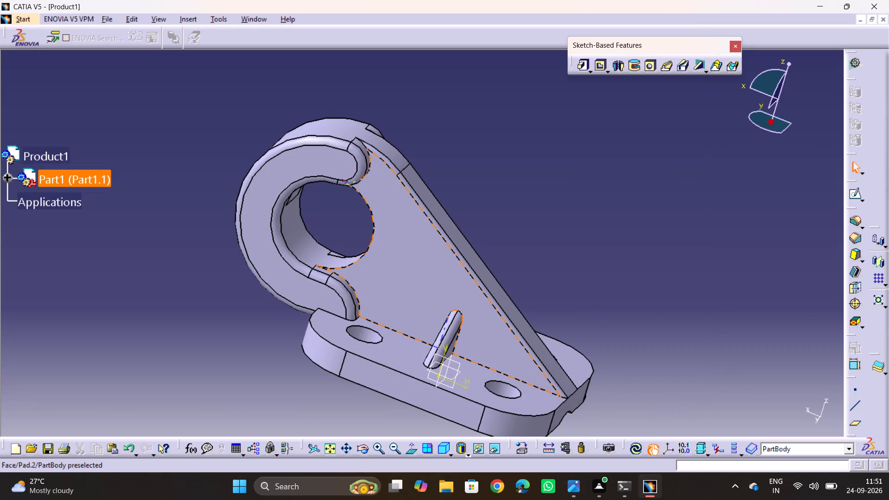
middle_drag(454, 311, 282, 289)
click(453, 312)
click(395, 297)
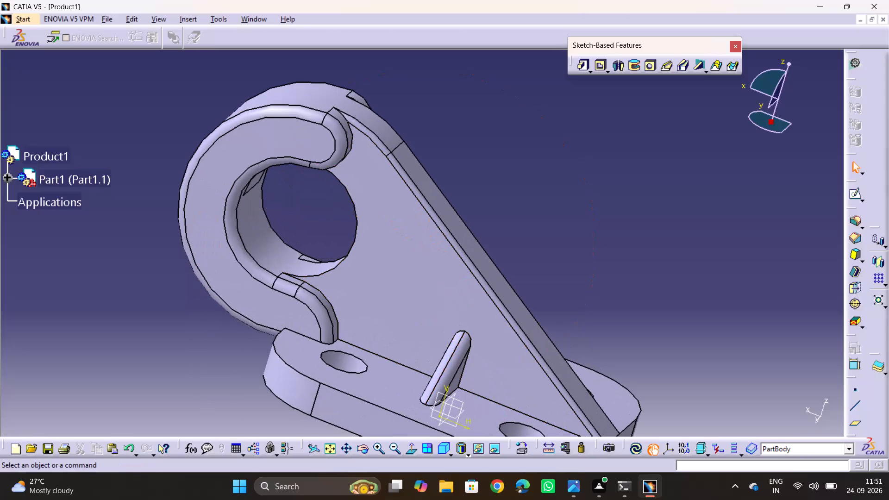
ctrl+middle_drag(556, 229, 526, 269)
middle_drag(504, 265, 390, 219)
drag(499, 265, 441, 233)
click(393, 219)
key(alt+Tab)
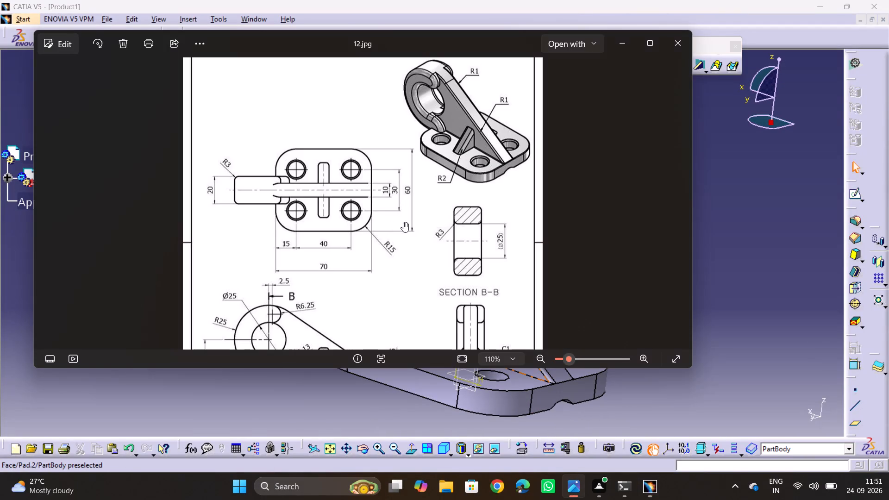
key(alt+Tab)
Review the radius and selected edges in the definition of the rib and boss edge fillet.
double_click(440, 342)
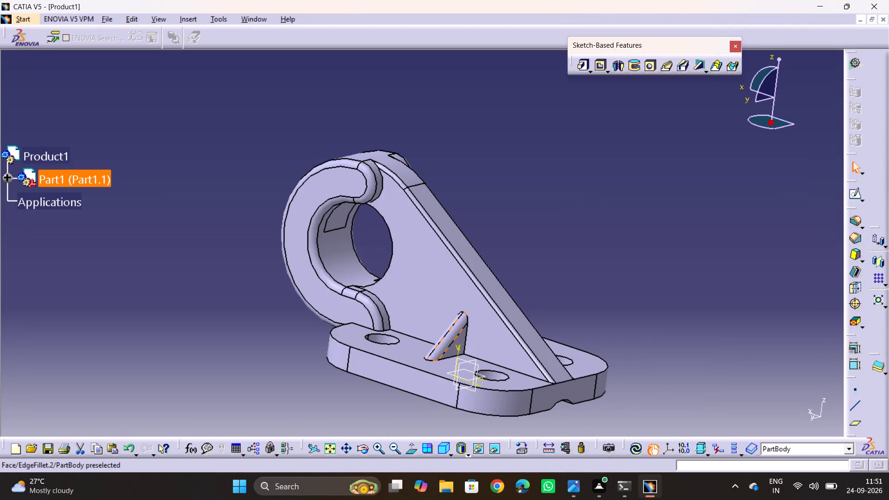
double_click(441, 342)
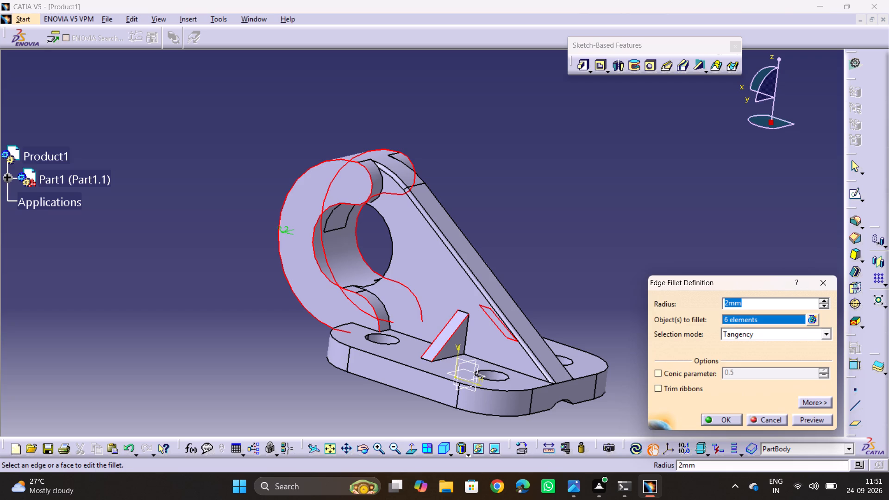
click(709, 423)
click(573, 314)
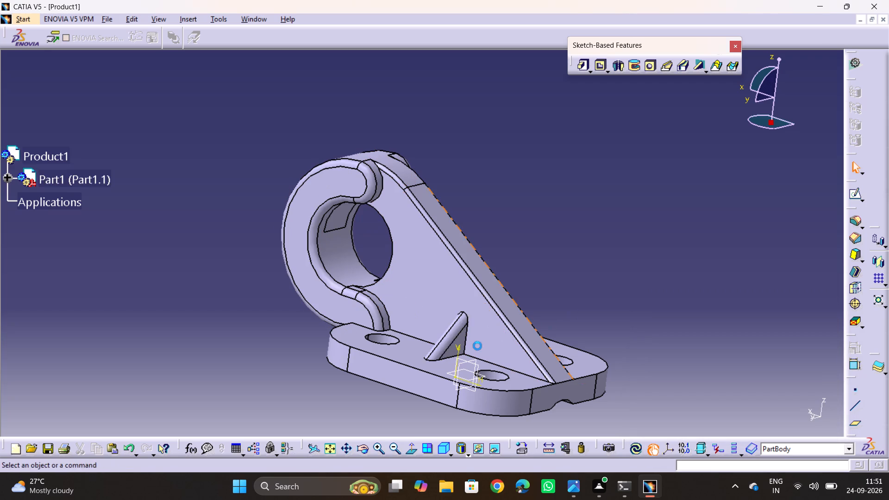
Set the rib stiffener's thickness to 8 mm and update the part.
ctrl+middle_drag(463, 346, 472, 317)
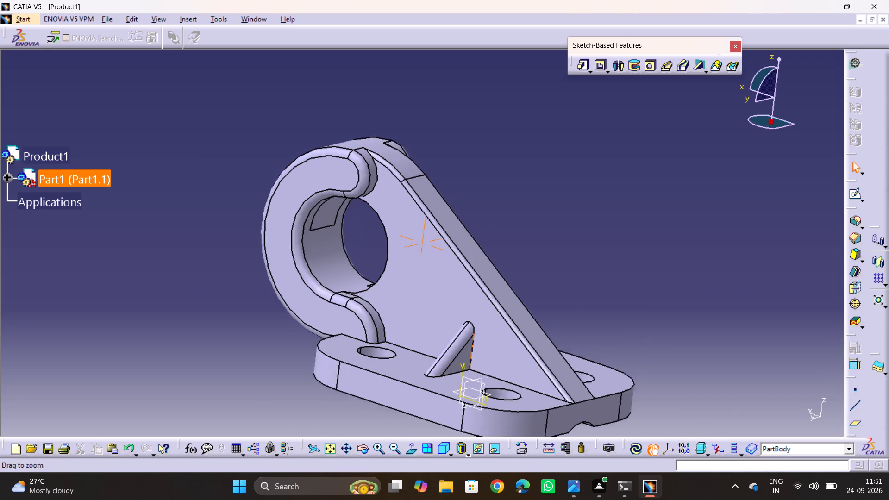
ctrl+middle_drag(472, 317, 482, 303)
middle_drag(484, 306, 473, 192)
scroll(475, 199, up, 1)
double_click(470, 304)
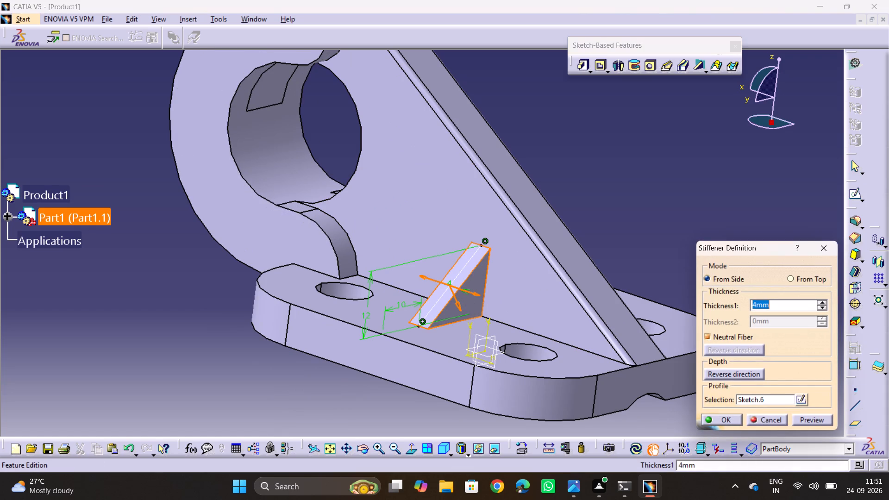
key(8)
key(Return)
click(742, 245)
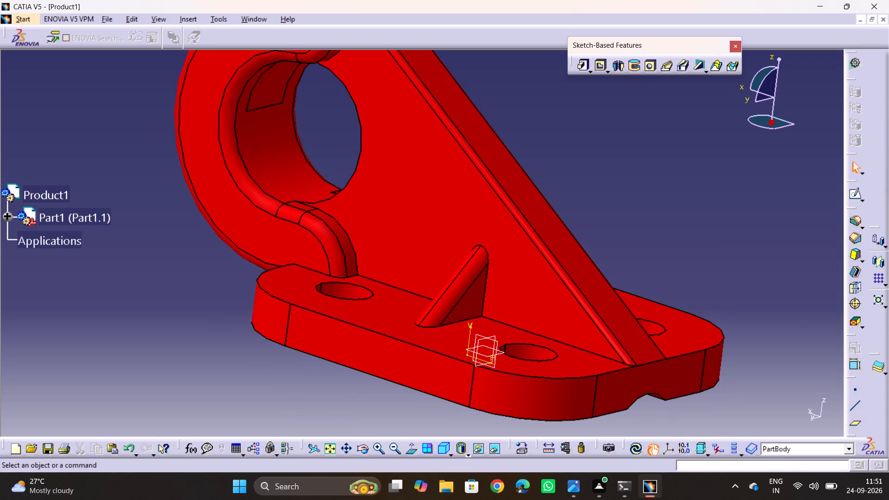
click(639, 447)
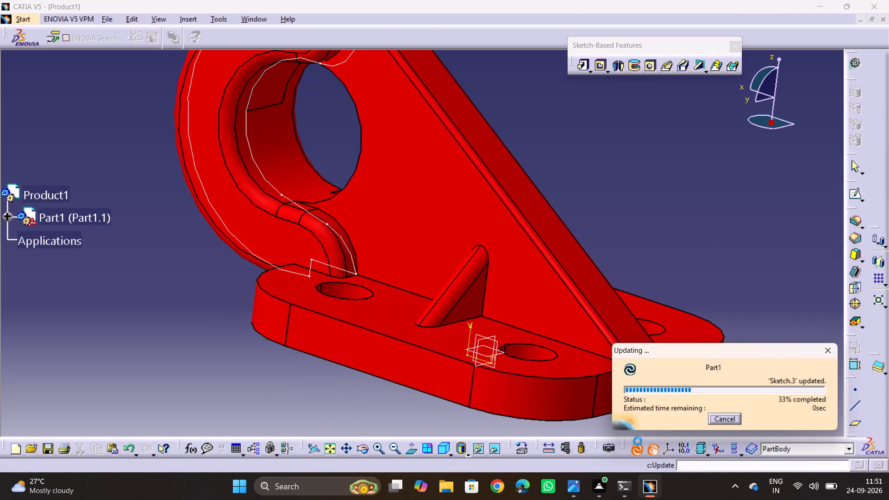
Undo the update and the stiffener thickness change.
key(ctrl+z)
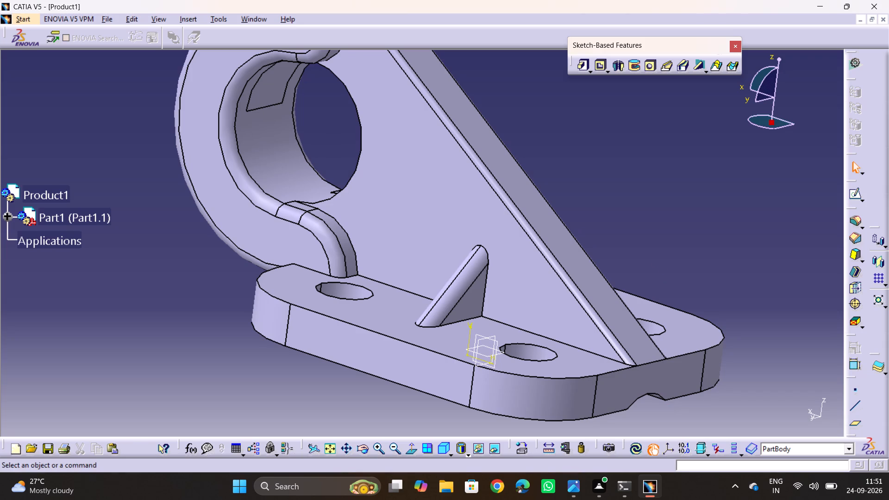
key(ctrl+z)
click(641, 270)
Set the rib stiffener's thickness to 8 mm, keeping neutral fiber, and update the part.
double_click(459, 304)
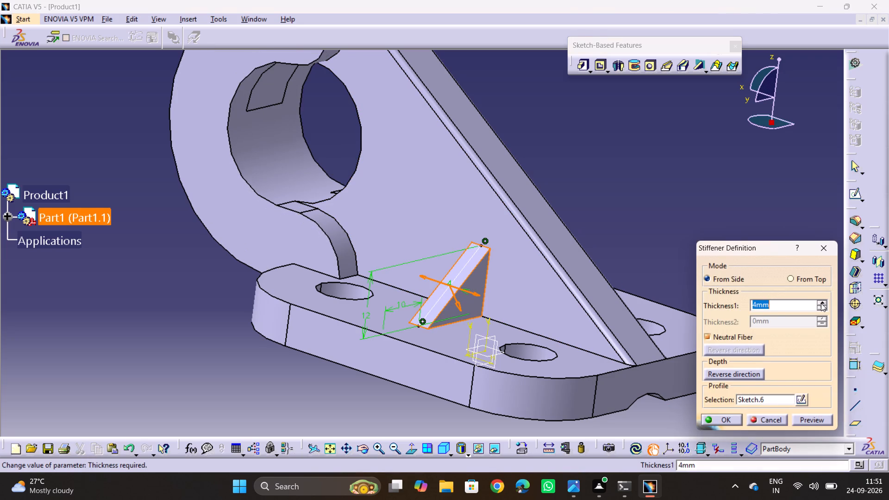
click(821, 303)
triple_click(821, 303)
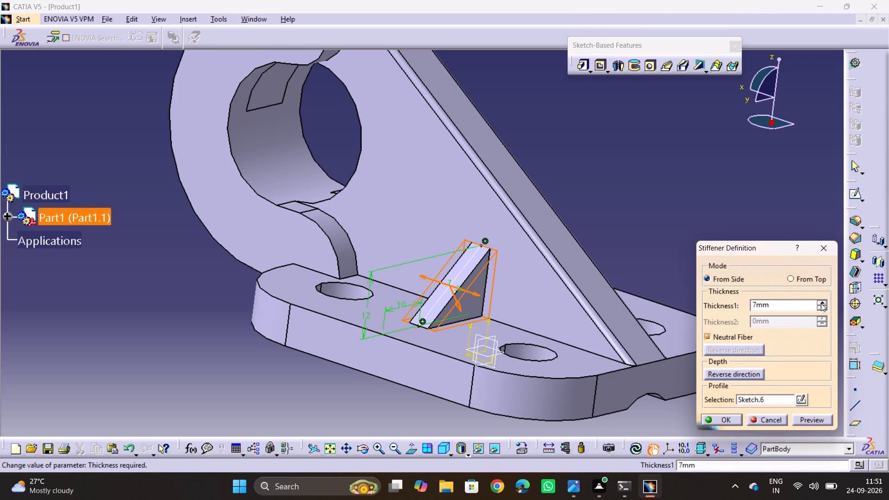
click(821, 303)
click(814, 417)
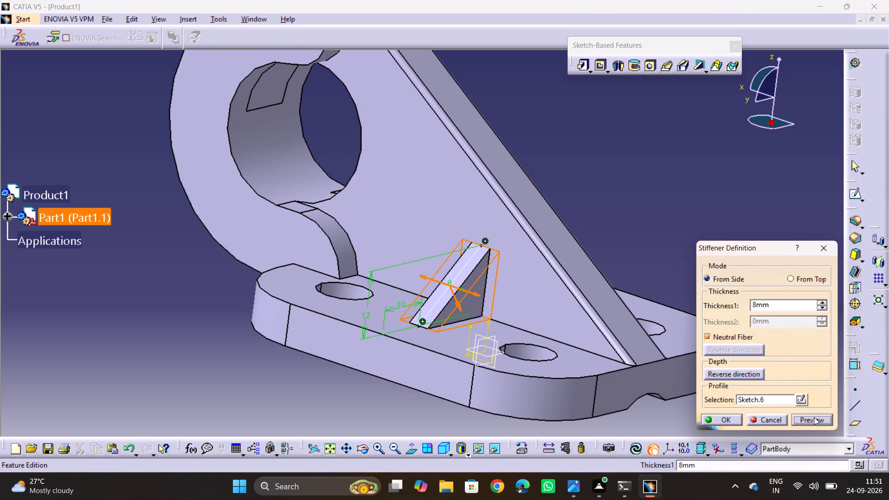
click(724, 422)
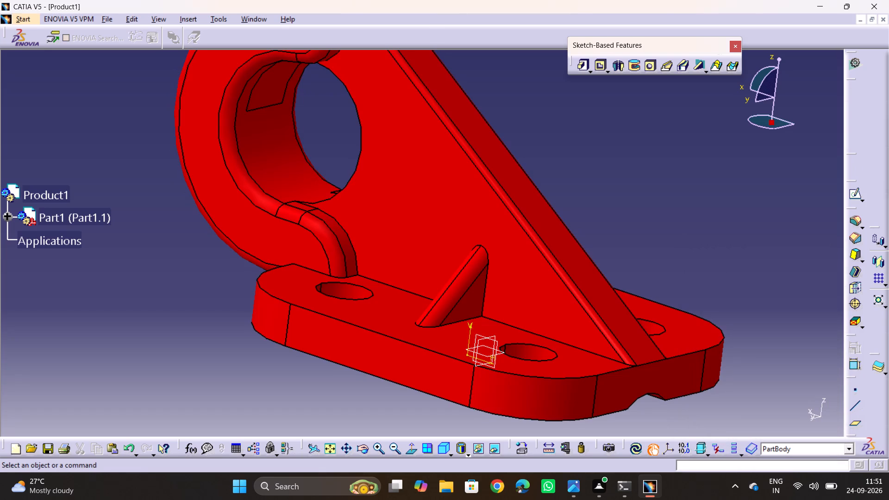
middle_drag(616, 407, 598, 357)
click(632, 444)
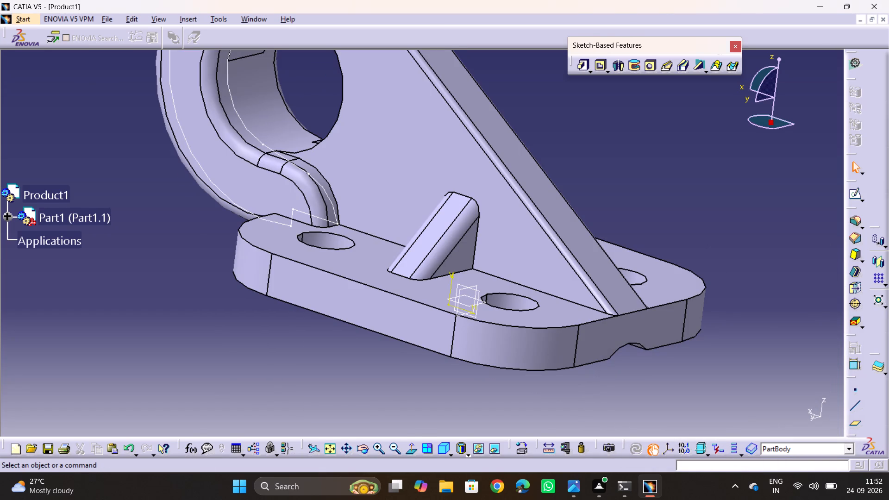
Inspect the stiffener ribs and their rounded edges on both sides of the web from several angles.
middle_drag(639, 213, 483, 228)
drag(638, 213, 435, 244)
drag(471, 237, 483, 228)
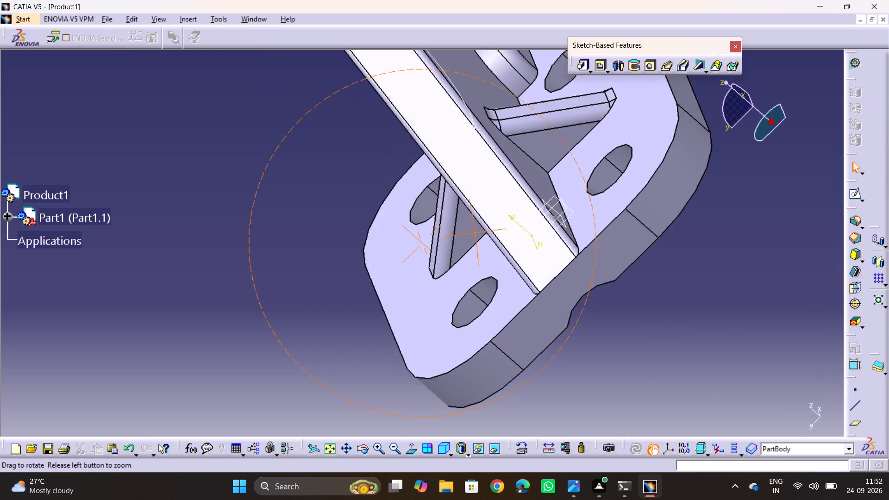
drag(483, 228, 523, 205)
middle_drag(483, 228, 547, 233)
click(523, 205)
drag(521, 206, 503, 215)
drag(477, 224, 454, 240)
drag(451, 245, 439, 258)
click(420, 279)
drag(413, 287, 404, 299)
drag(402, 301, 400, 306)
drag(448, 283, 547, 233)
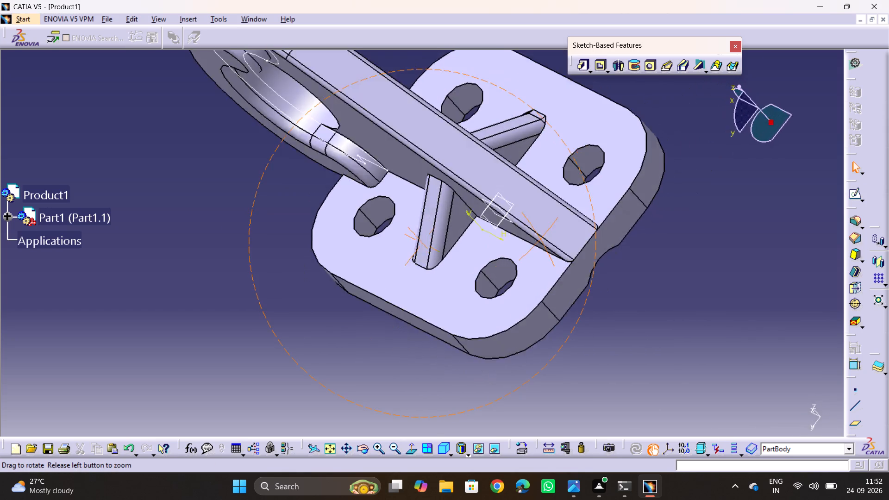
drag(547, 233, 392, 380)
middle_drag(547, 233, 501, 249)
drag(403, 362, 414, 338)
drag(427, 318, 501, 249)
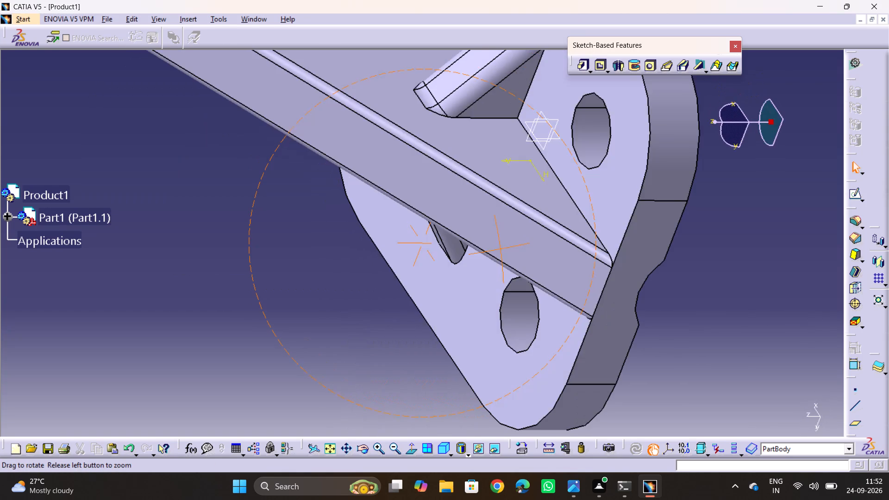
middle_drag(501, 249, 501, 248)
In the 2 mm rib edge fillet, replace the selected sloped face of one base rib with its missing long edge, keeping the radius.
middle_drag(635, 192, 353, 437)
middle_drag(263, 177, 442, 89)
drag(263, 177, 442, 89)
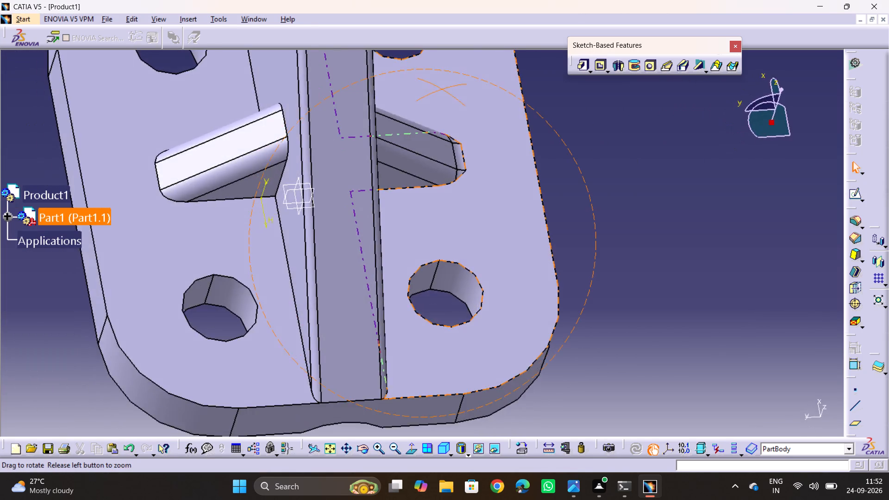
drag(442, 89, 397, 119)
middle_drag(442, 89, 394, 123)
double_click(388, 241)
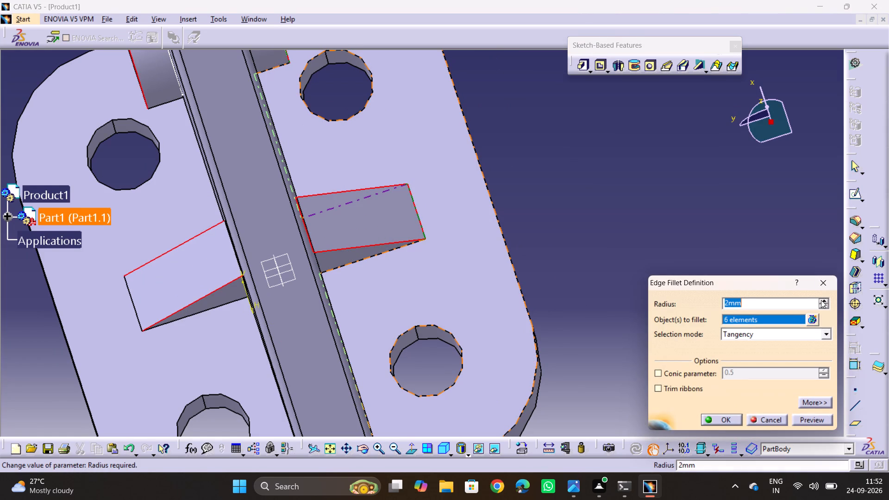
click(824, 307)
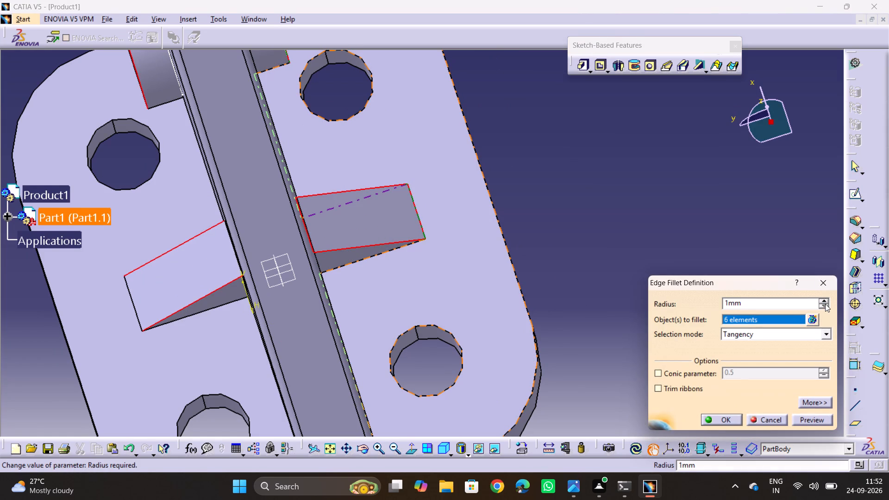
click(825, 300)
click(814, 318)
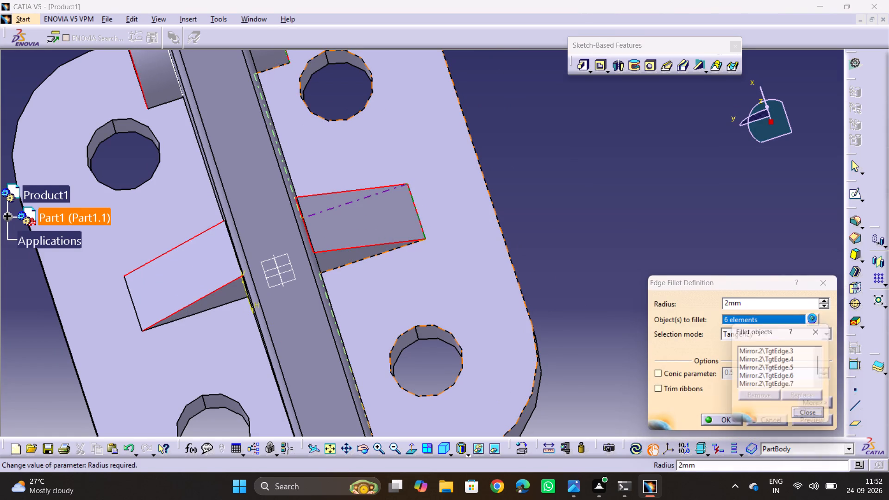
scroll(793, 373, down, 3)
click(783, 386)
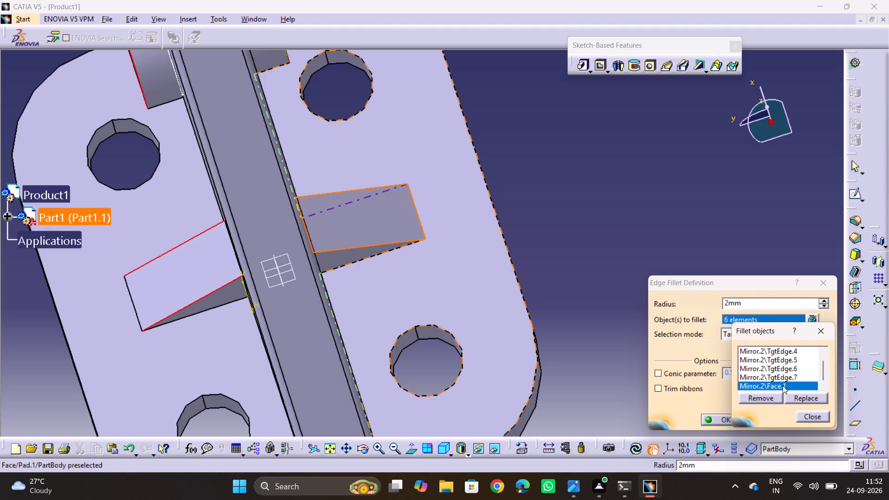
right_click(783, 386)
click(762, 397)
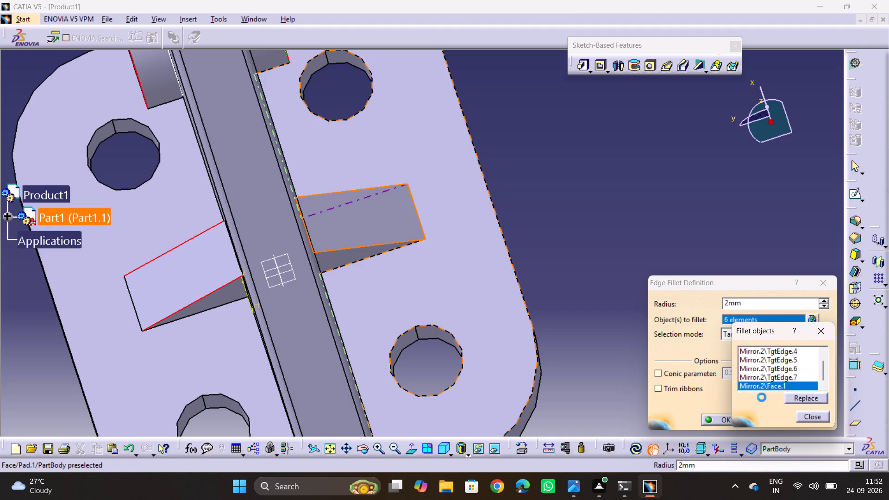
scroll(771, 371, down, 4)
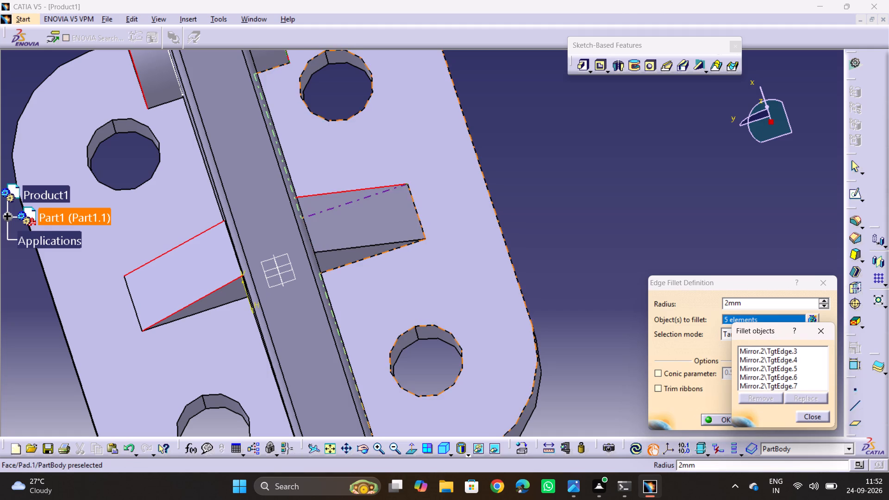
click(392, 241)
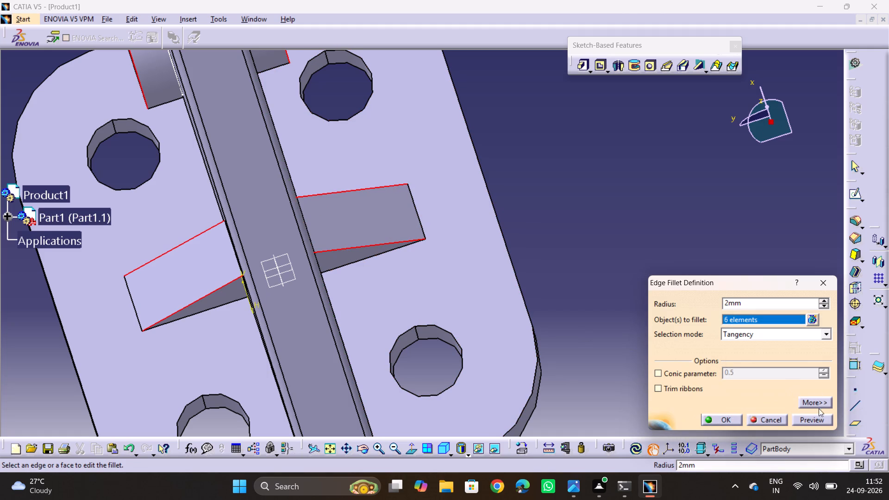
click(816, 423)
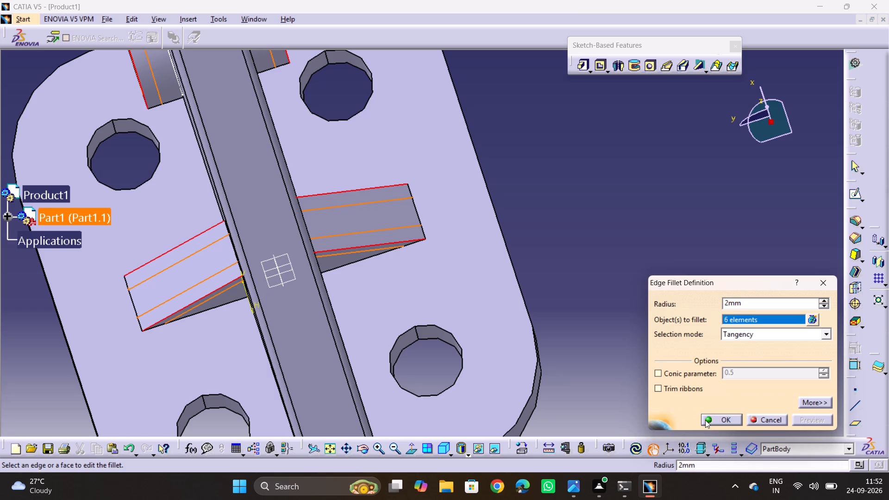
click(713, 422)
click(575, 260)
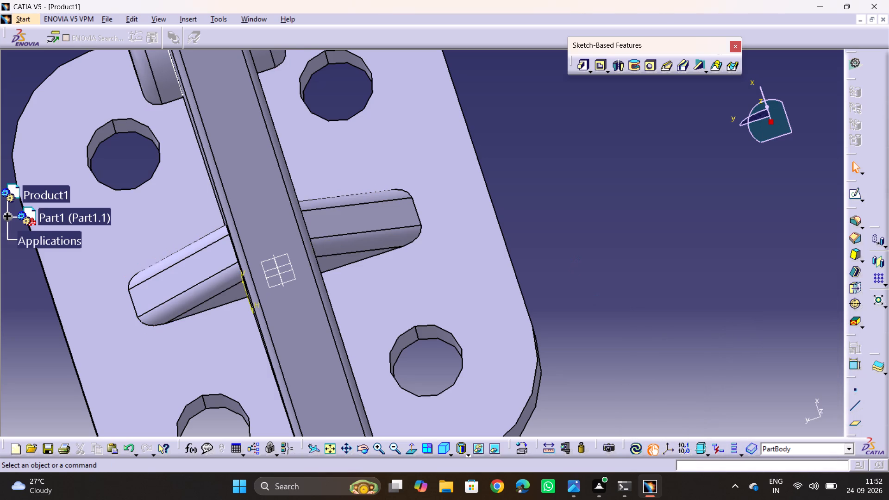
Examine the corrected rib fillets and the overall bracket from above and from the side.
middle_drag(570, 241, 696, 305)
ctrl+middle_drag(573, 211, 582, 239)
middle_drag(466, 323, 458, 318)
drag(466, 323, 458, 318)
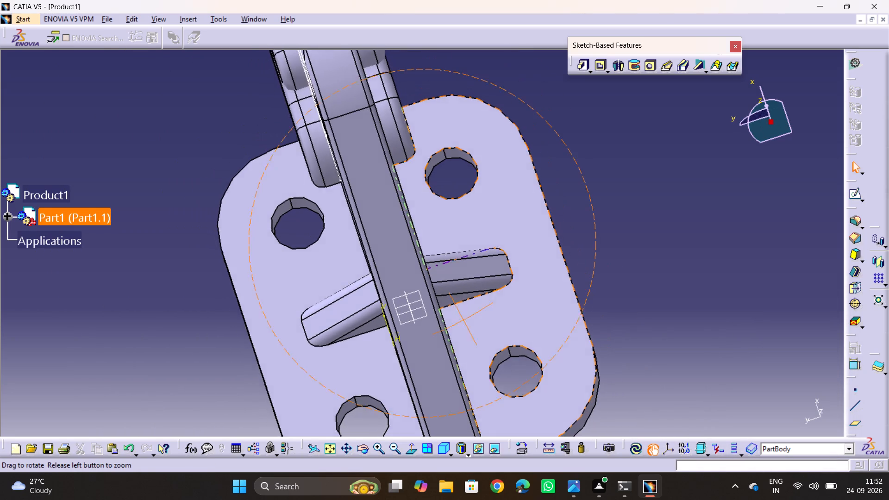
drag(458, 318, 466, 133)
middle_drag(458, 318, 466, 133)
ctrl+middle_drag(470, 99, 495, 145)
middle_drag(495, 150, 574, 239)
drag(495, 150, 574, 239)
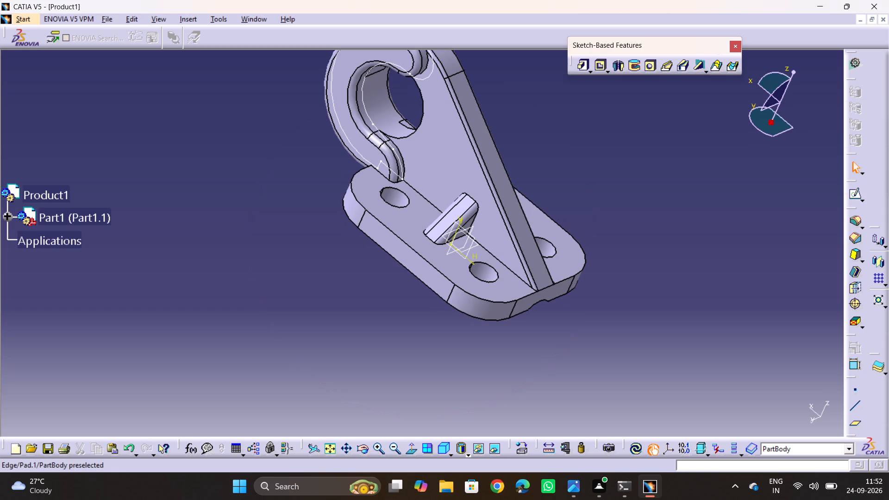
Save the part as C13 in the JI folder, accepting the update of its links in session.
key(ctrl+s)
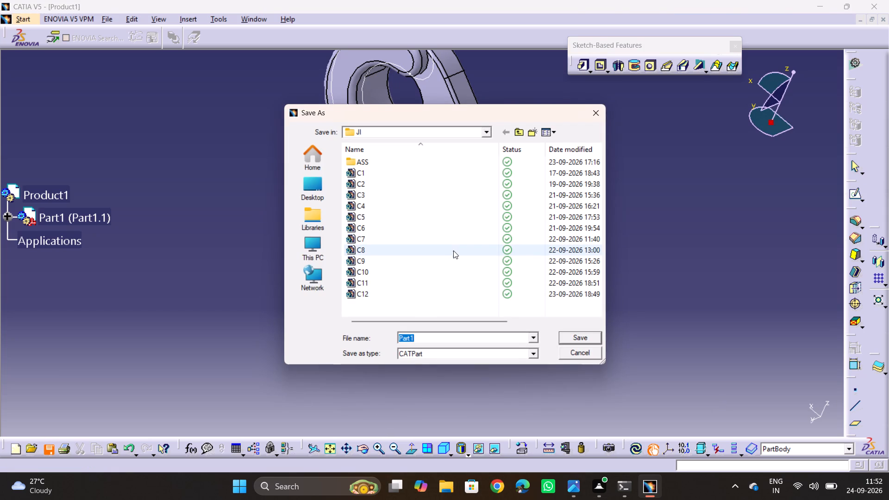
key(c)
text(13)
key(Return)
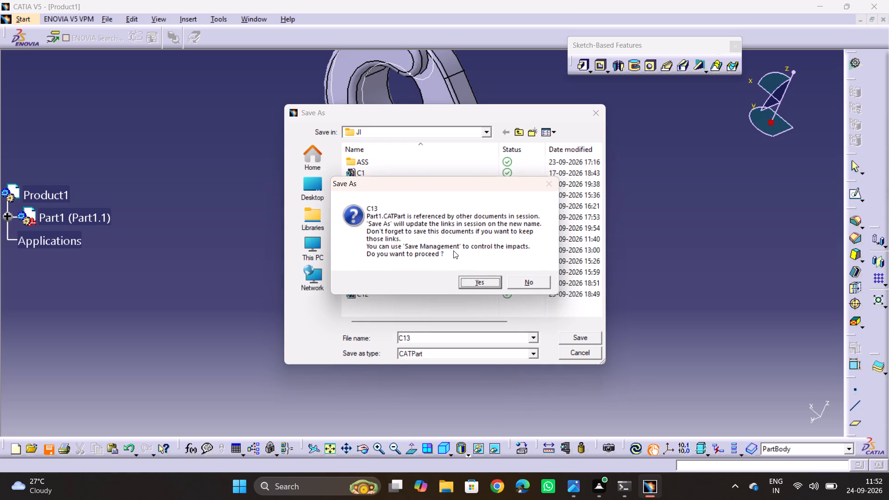
click(472, 281)
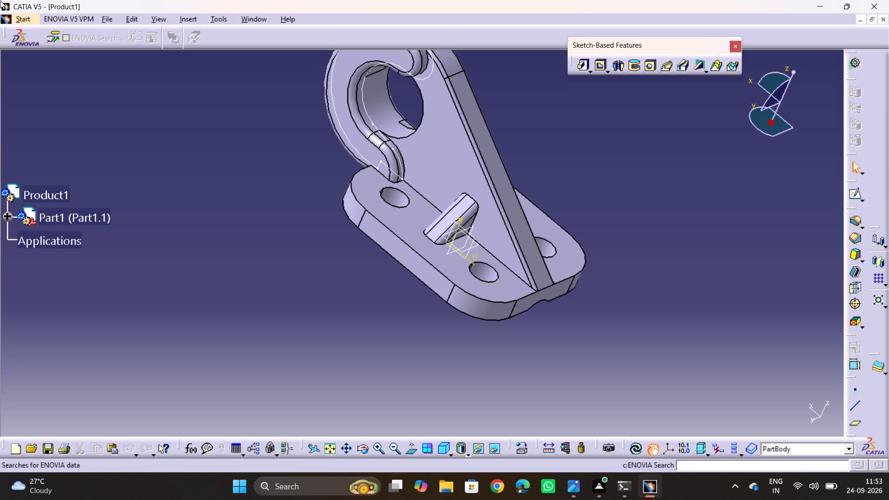
Switch to the Drafting workbench to start a drawing of the bracket.
click(27, 17)
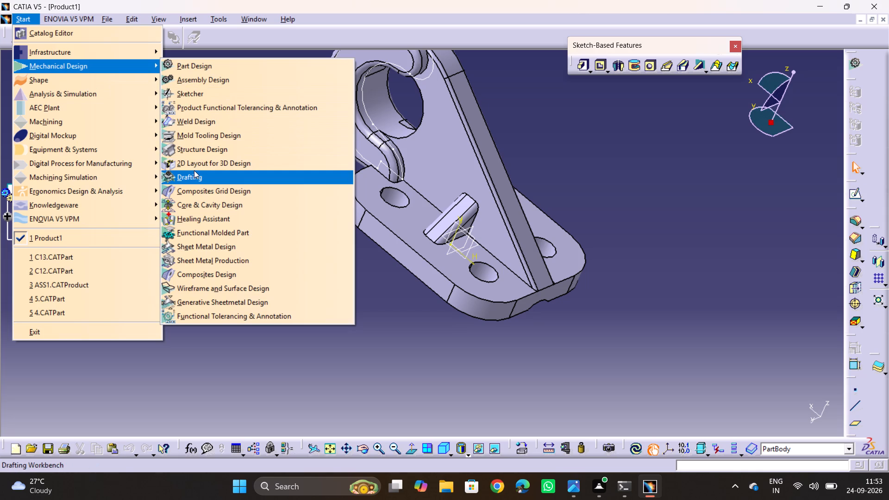
click(194, 170)
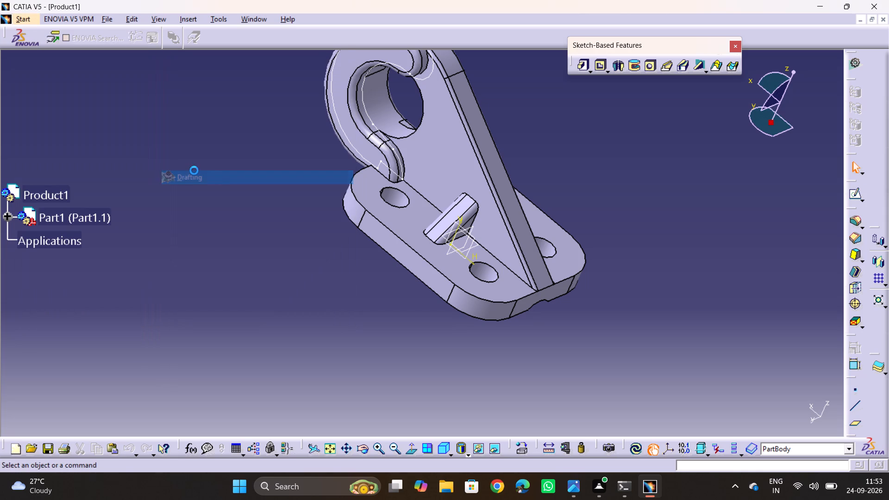
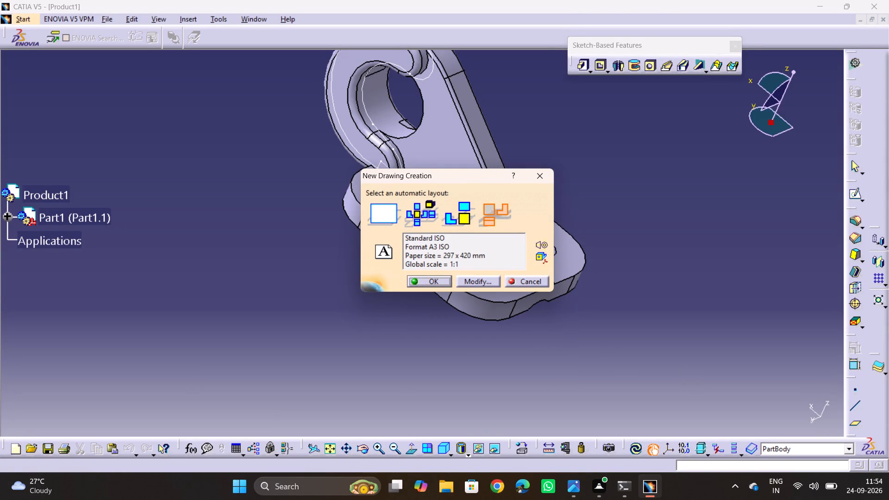
Create the drawing on an A2 ISO landscape sheet with front, top and left views of the bracket.
click(491, 281)
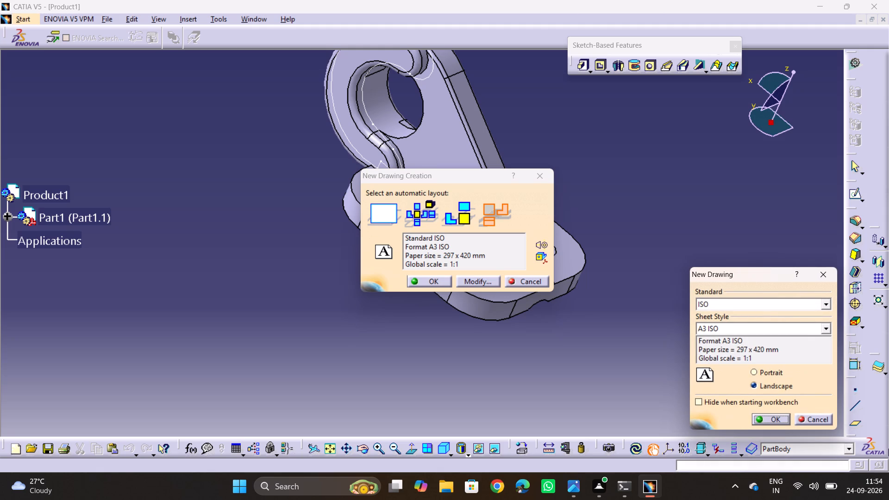
click(785, 333)
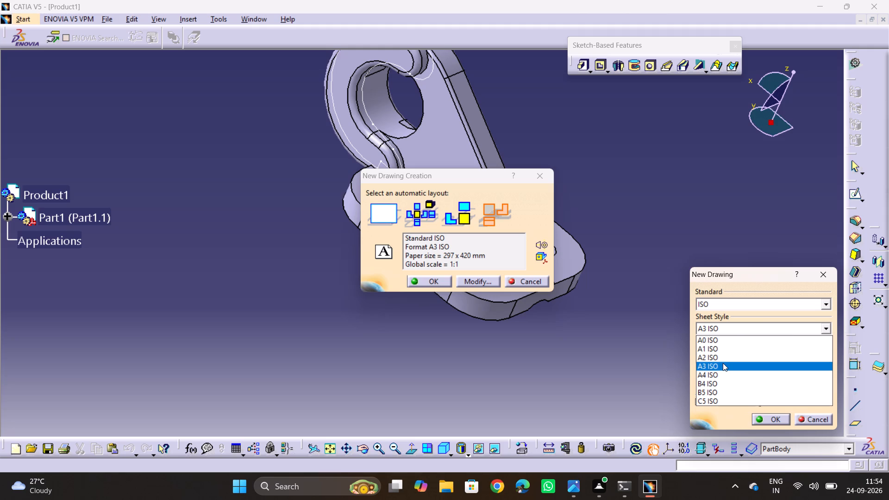
click(712, 358)
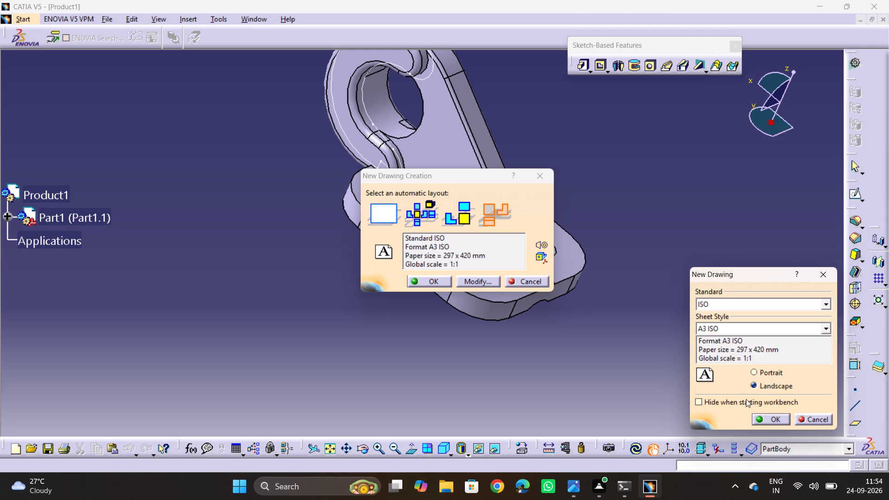
click(775, 421)
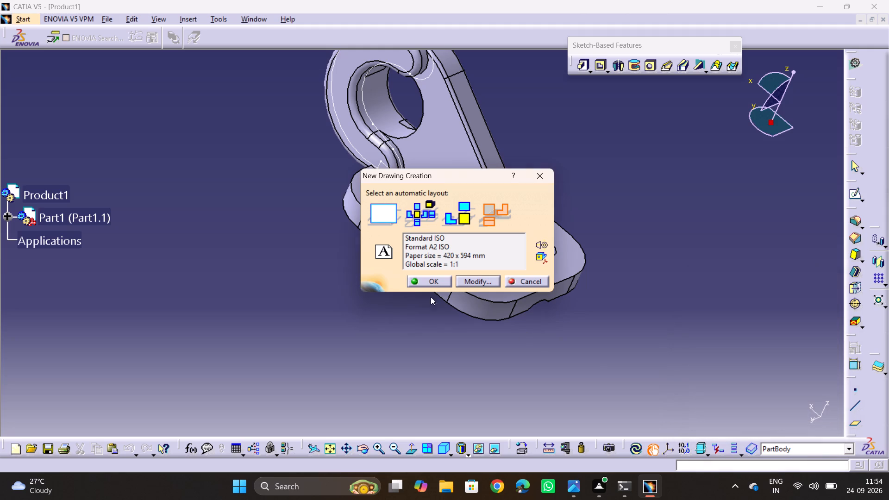
click(421, 281)
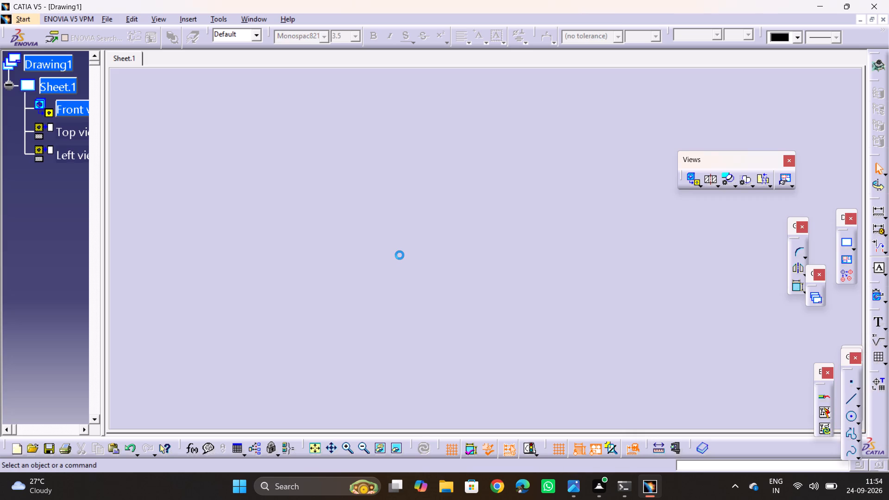
Move the front view together with its top and left views towards the upper-left area of the sheet.
ctrl+middle_drag(559, 292, 575, 344)
middle_drag(557, 327, 549, 315)
drag(410, 191, 348, 125)
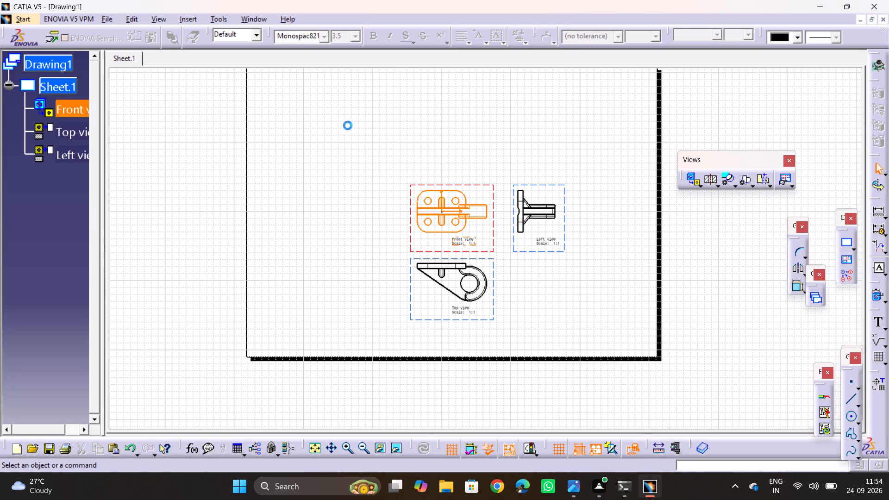
drag(348, 125, 304, 105)
click(345, 155)
triple_click(561, 294)
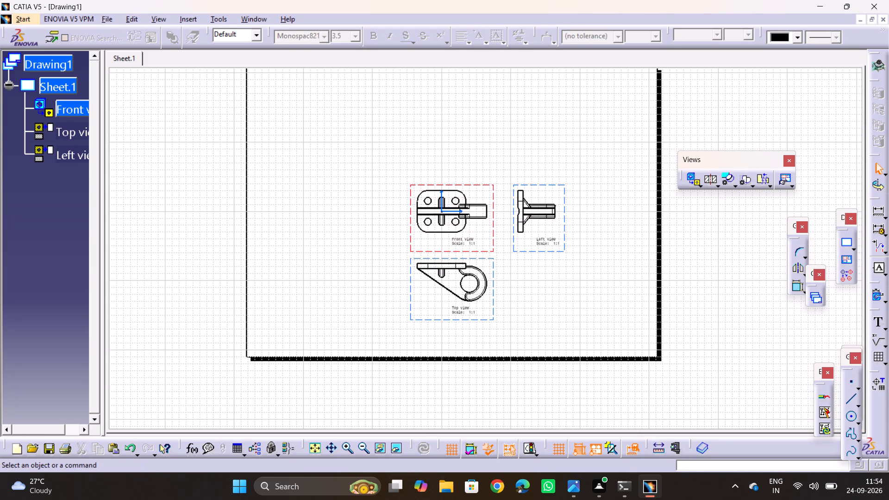
key(Escape)
drag(494, 249, 386, 144)
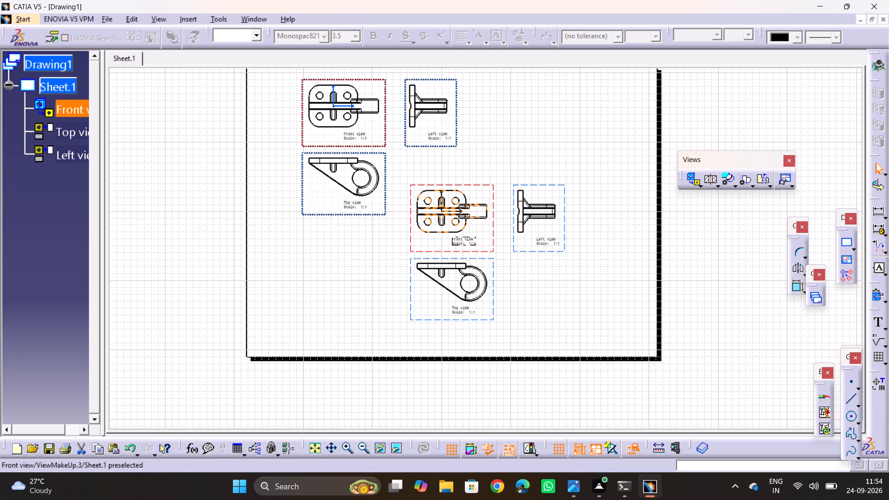
drag(386, 144, 382, 185)
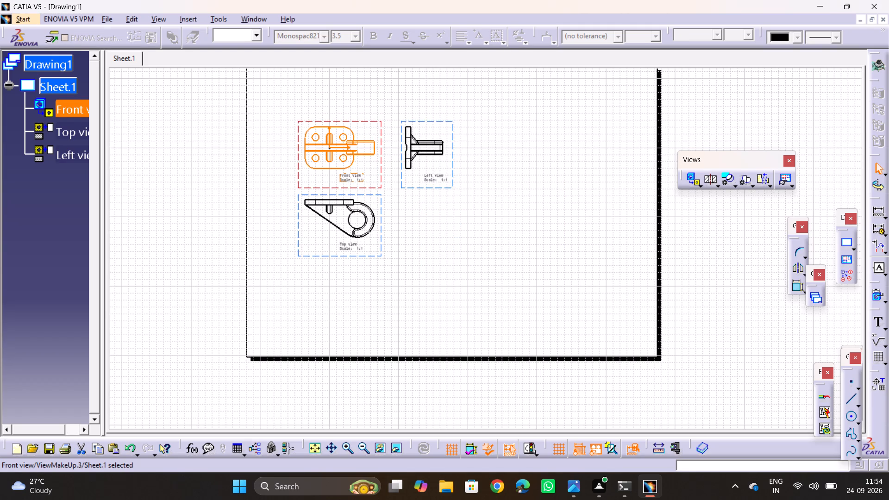
click(504, 227)
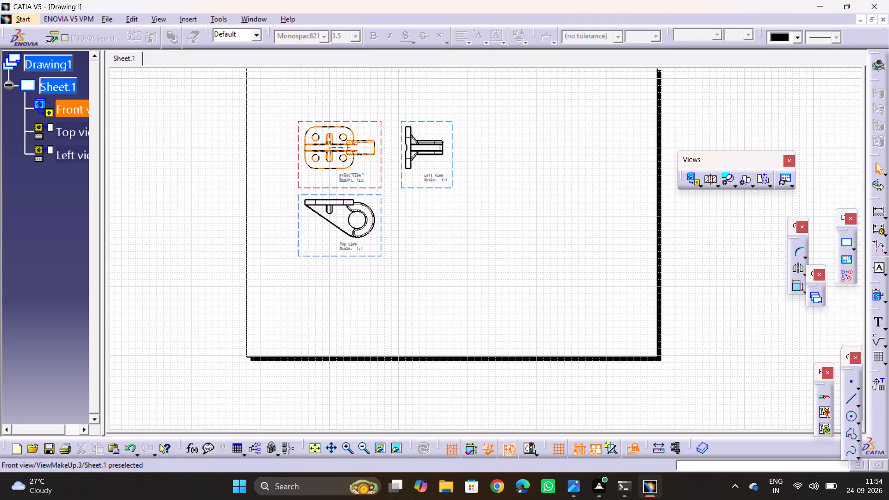
double_click(376, 187)
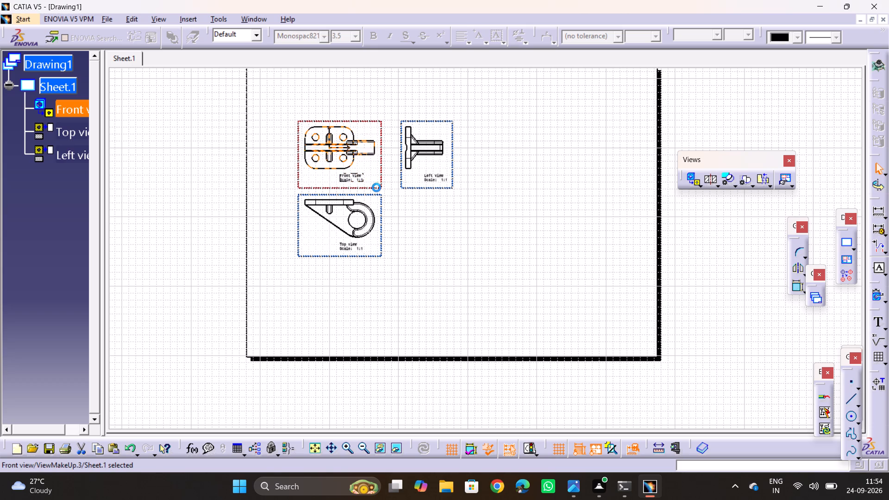
click(534, 301)
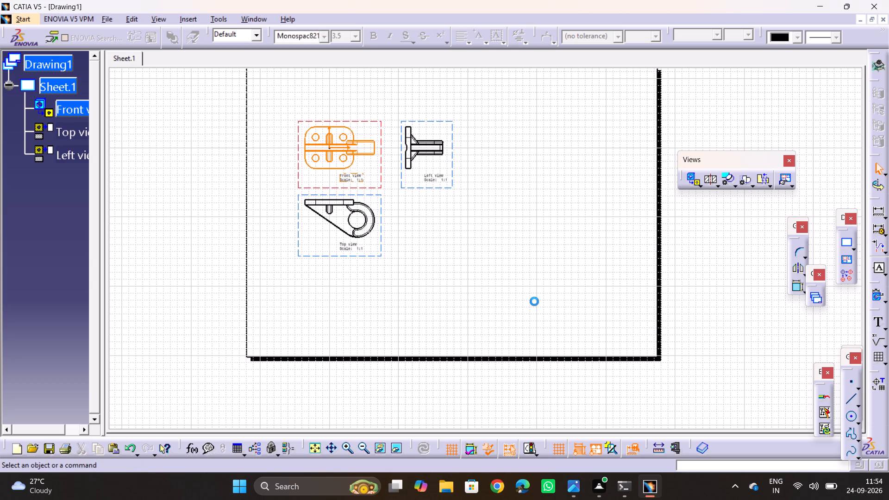
Set the scale of Sheet.1 to 2:1 in its properties.
double_click(42, 89)
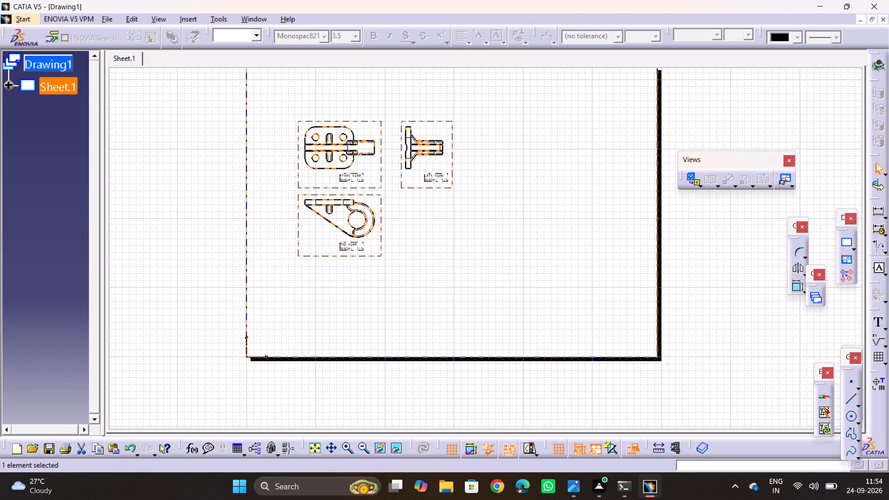
click(50, 85)
click(50, 85)
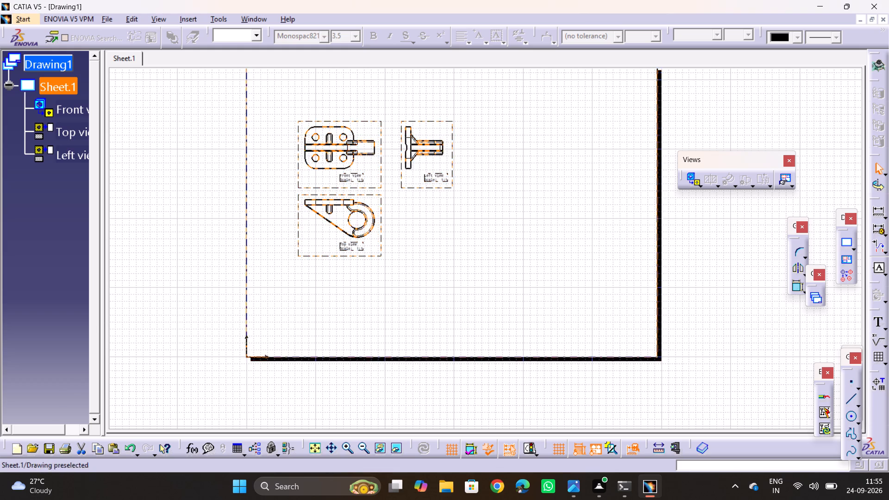
right_click(57, 86)
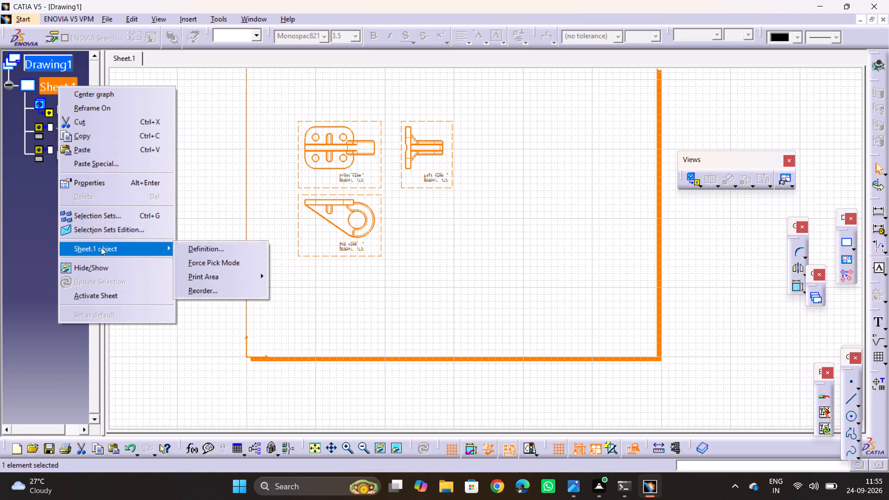
click(98, 182)
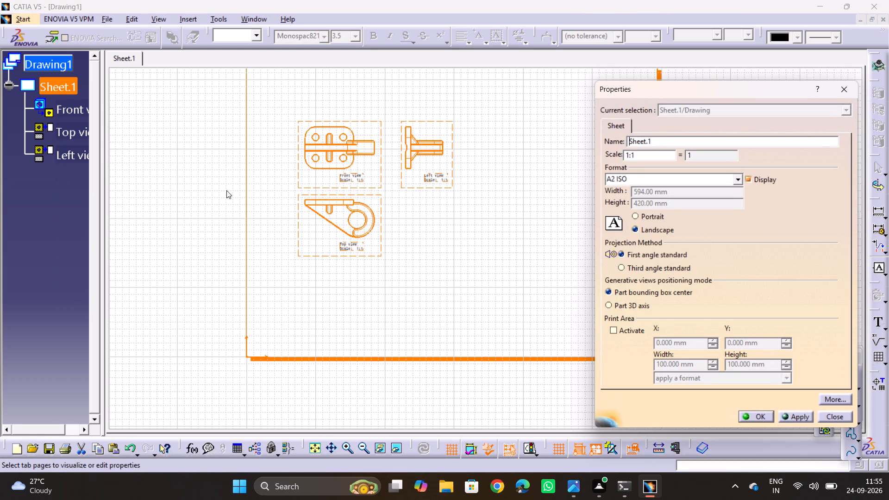
click(656, 158)
key(Left)
key(Left)
key(BackSpace)
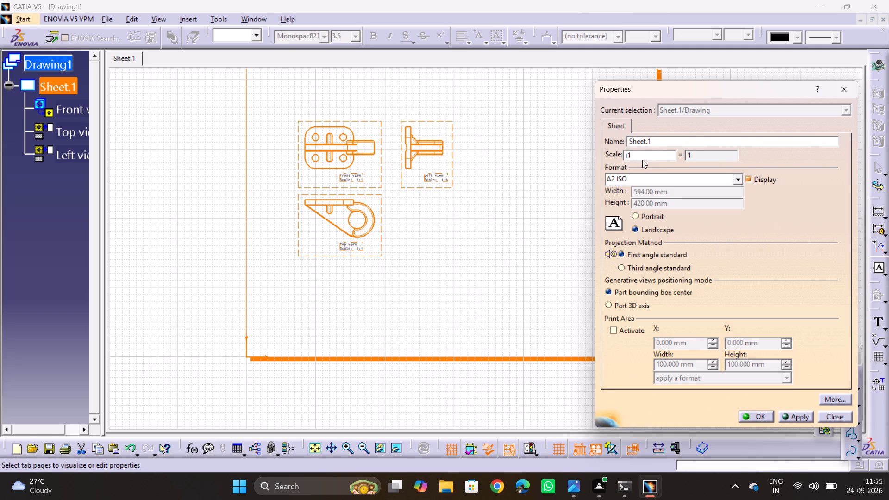
key(2)
click(801, 413)
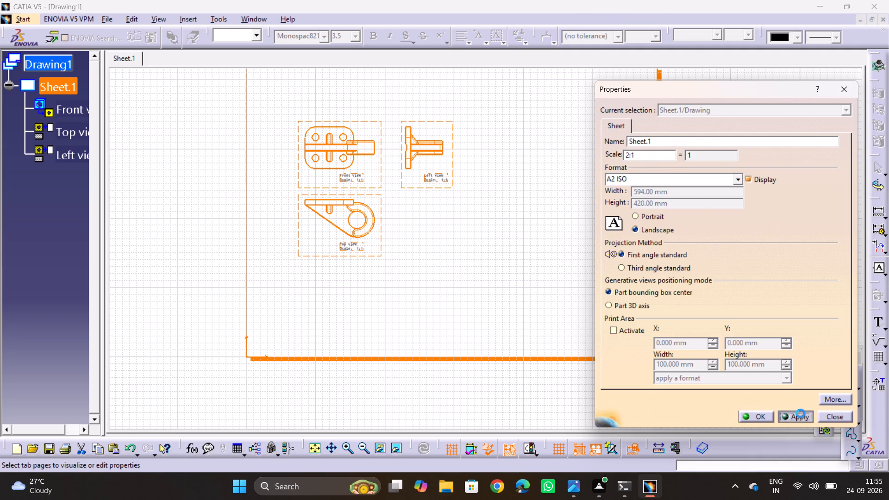
click(770, 413)
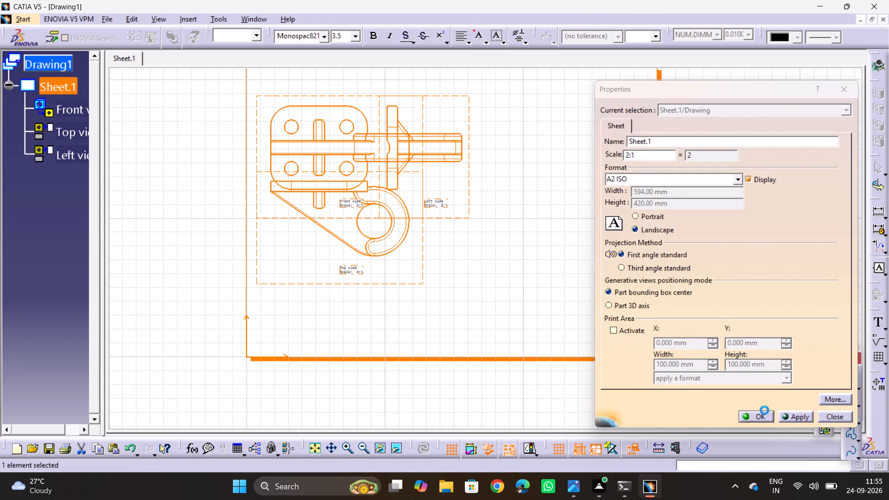
Separate the overlapping views: left view well to the right, front view near the sheet's upper edge, and top view below the front view.
middle_drag(558, 310, 564, 349)
click(526, 260)
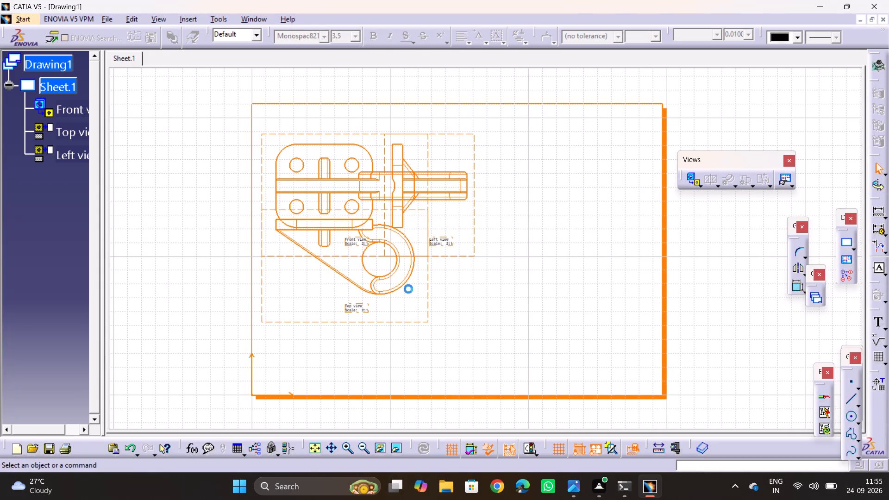
drag(473, 256, 608, 259)
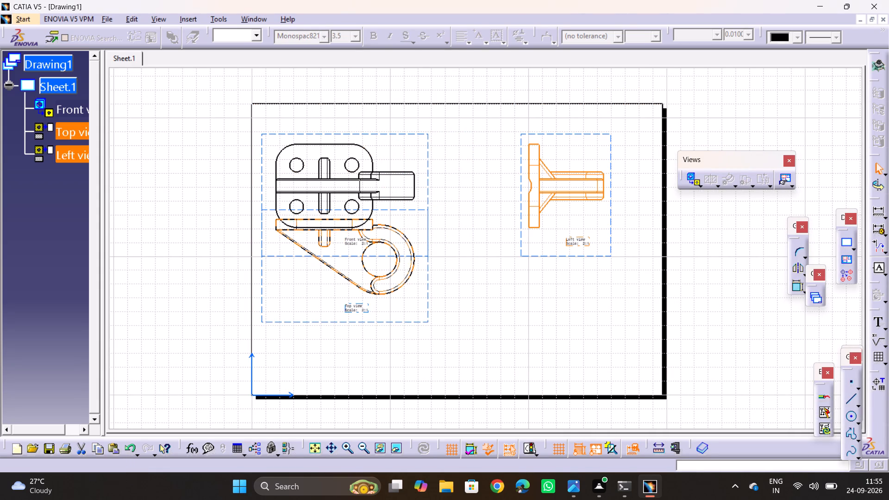
drag(421, 322, 423, 373)
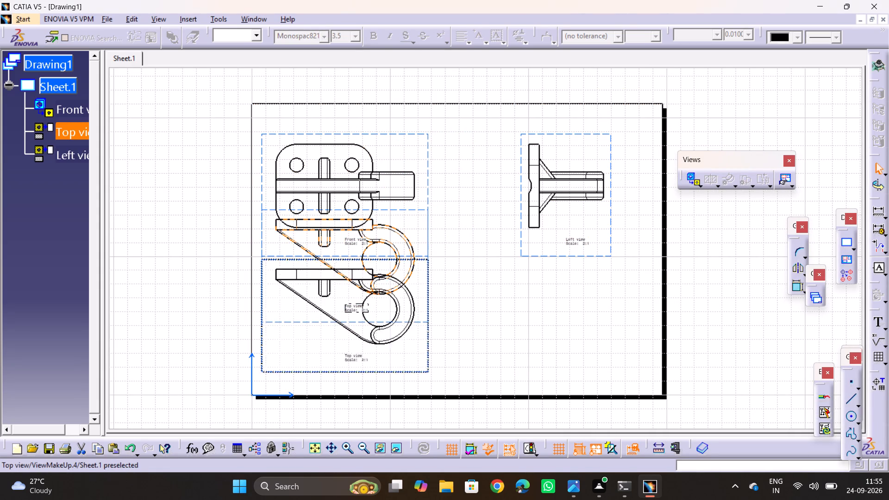
drag(423, 373, 423, 376)
click(503, 313)
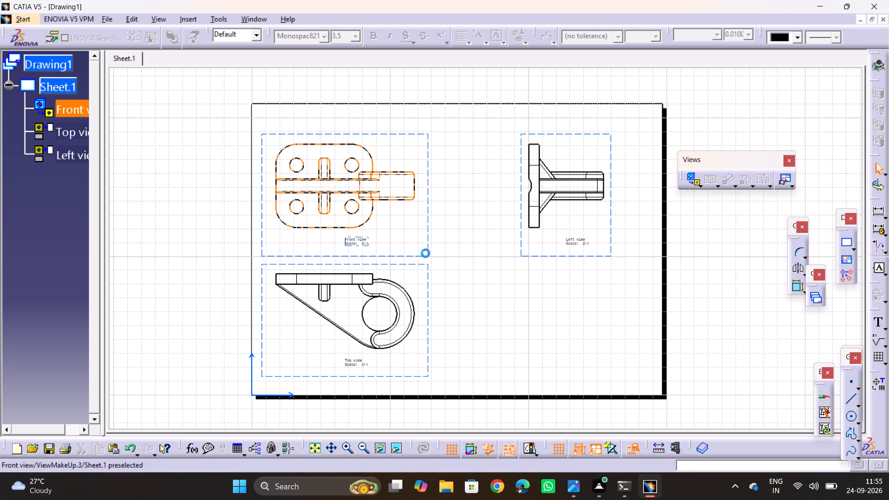
drag(426, 253, 427, 235)
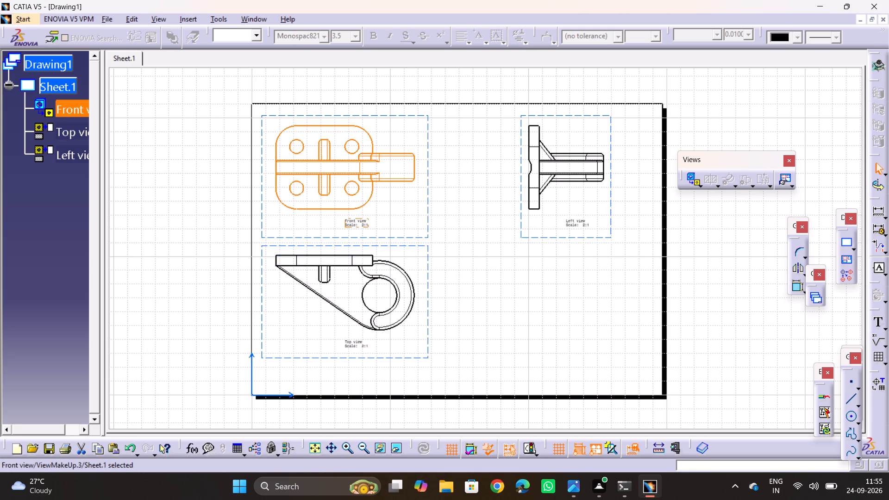
drag(419, 359, 419, 389)
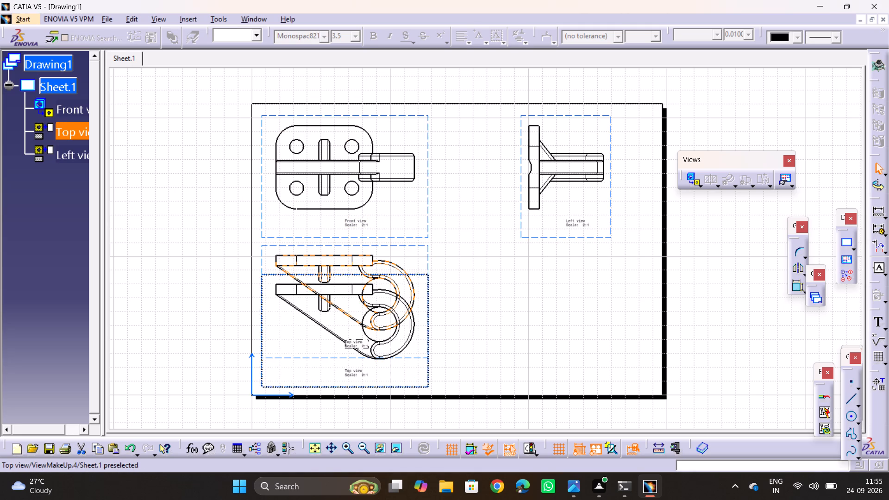
drag(419, 389, 420, 378)
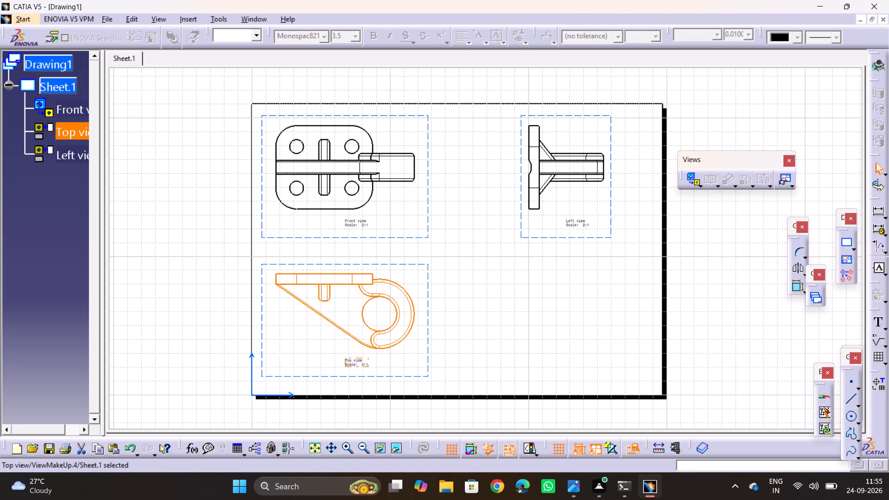
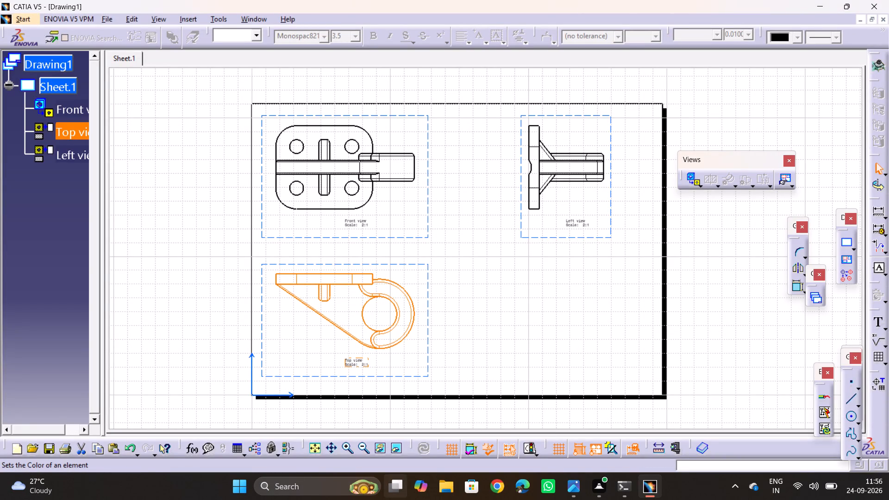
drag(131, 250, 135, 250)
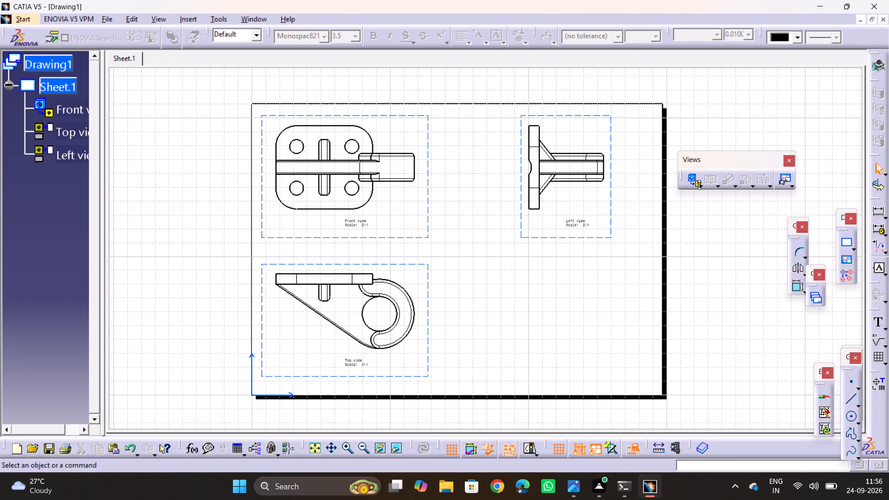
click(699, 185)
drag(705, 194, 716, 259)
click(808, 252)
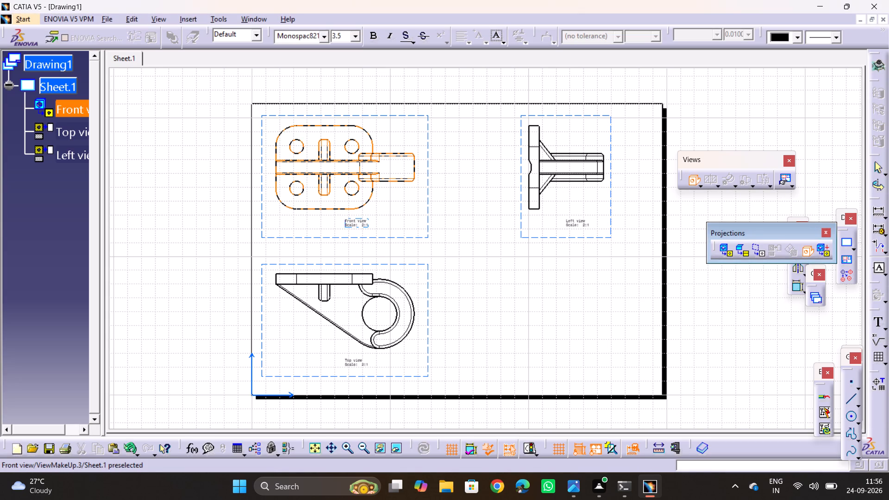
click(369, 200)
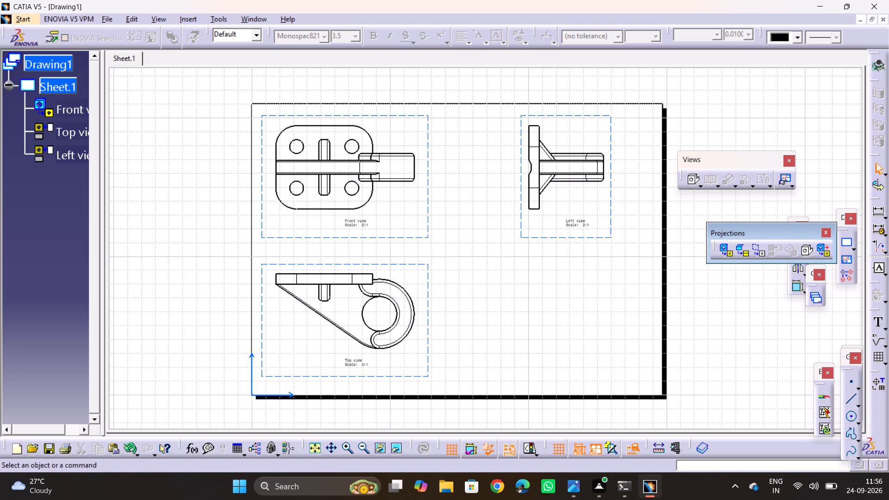
In the Product1 window, orient the bracket pictorially with the base plate's notched end facing forward and the hook at the upper right.
click(247, 13)
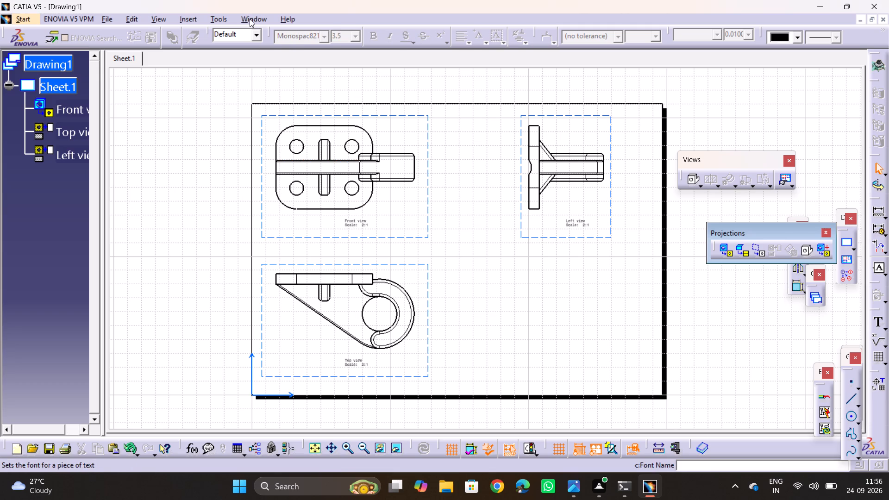
click(250, 19)
click(274, 94)
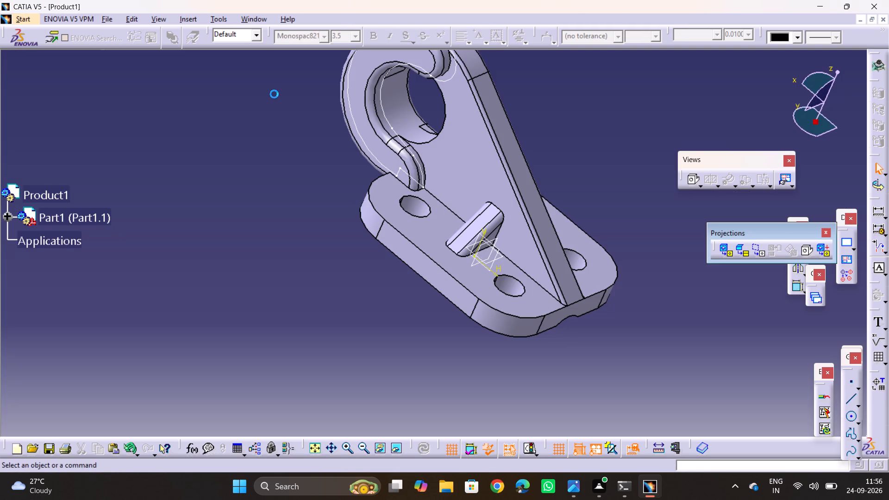
middle_drag(648, 221, 557, 191)
drag(645, 221, 596, 215)
drag(560, 195, 553, 192)
click(553, 192)
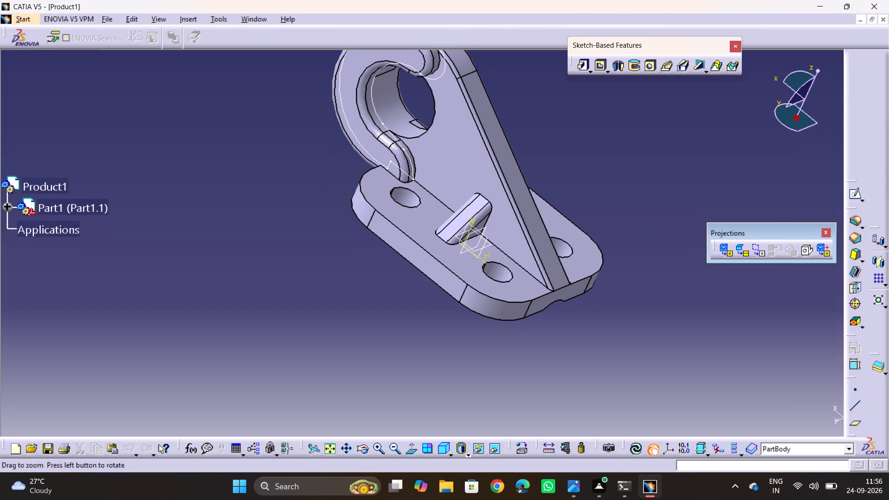
middle_drag(579, 254, 283, 286)
drag(579, 254, 285, 285)
middle_drag(440, 128, 476, 168)
drag(447, 131, 476, 168)
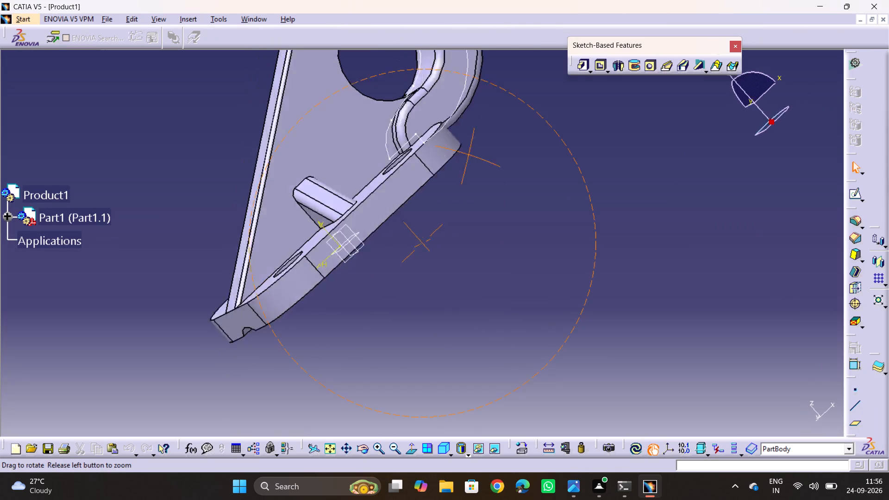
drag(476, 168, 517, 237)
middle_drag(476, 168, 517, 237)
middle_drag(499, 238, 766, 268)
click(497, 320)
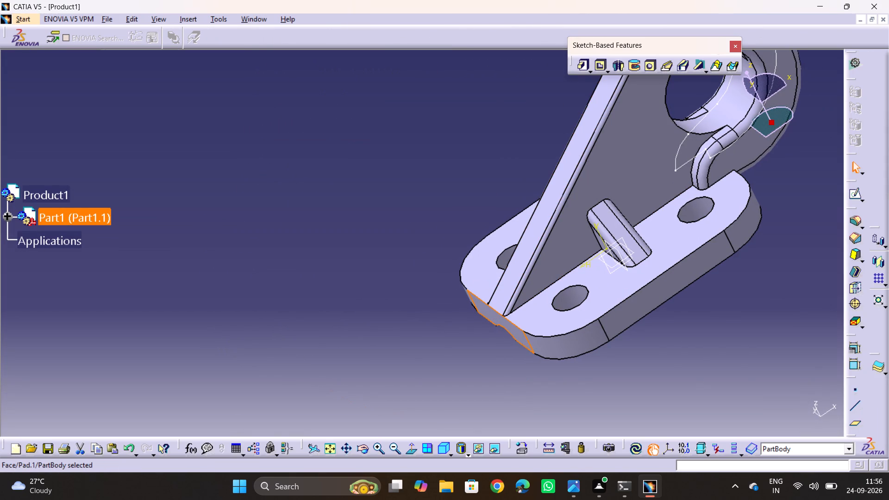
Create an isometric view in Drawing1 from the oriented Product1 model, generating it beside the sheet.
click(241, 17)
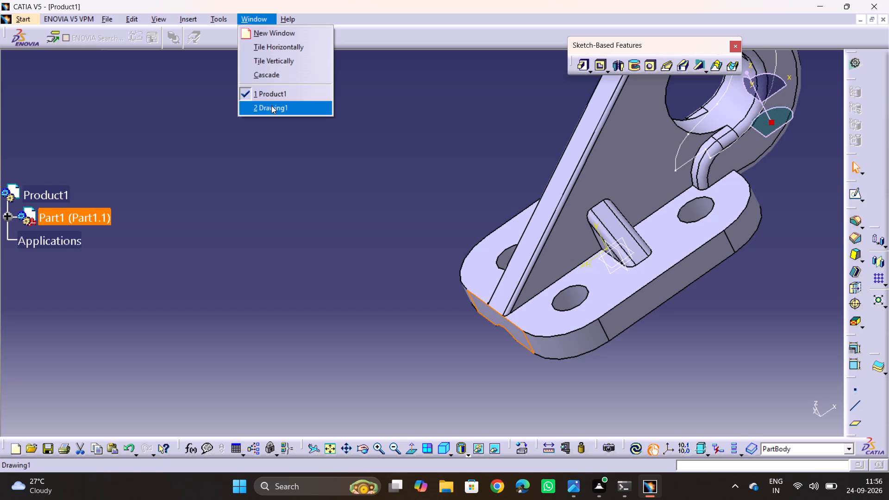
click(271, 106)
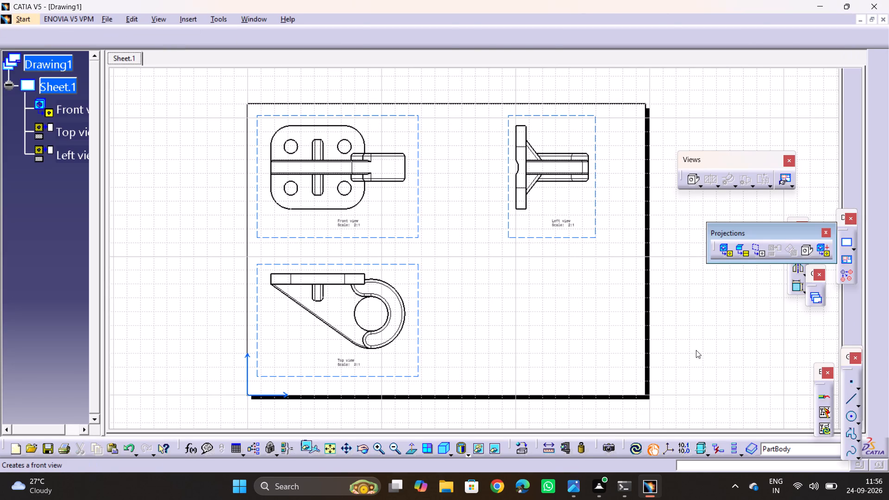
click(806, 249)
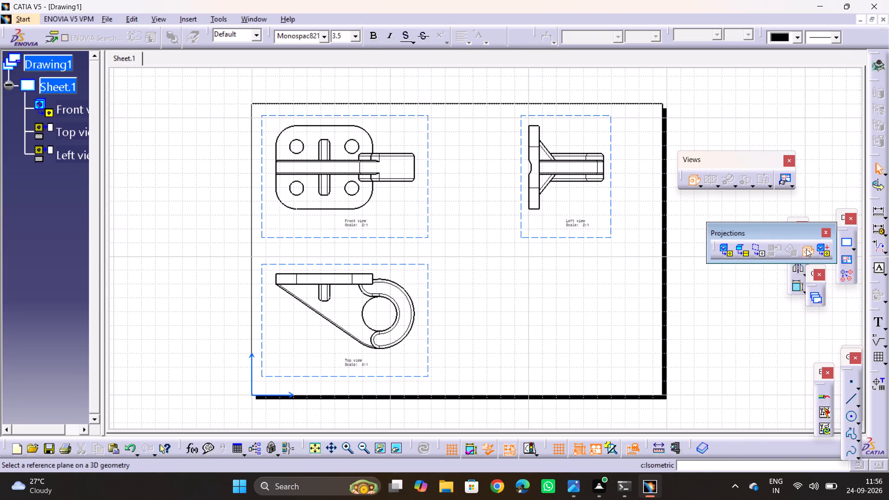
click(240, 16)
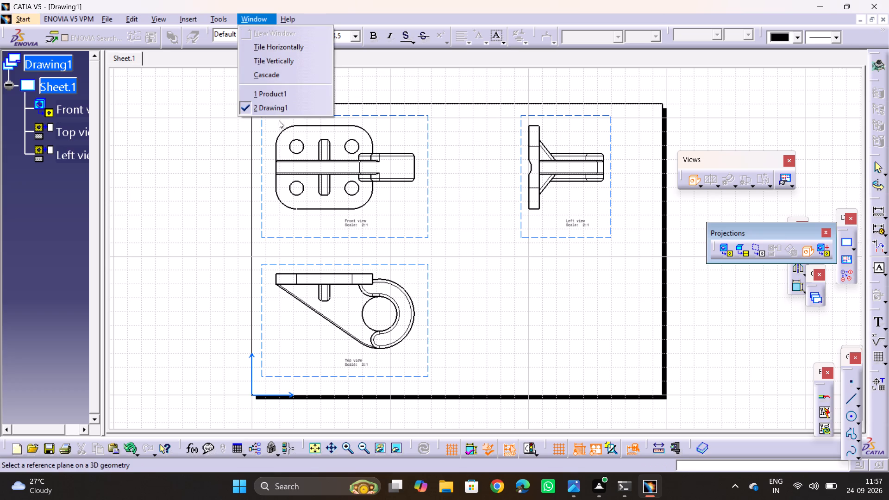
click(282, 97)
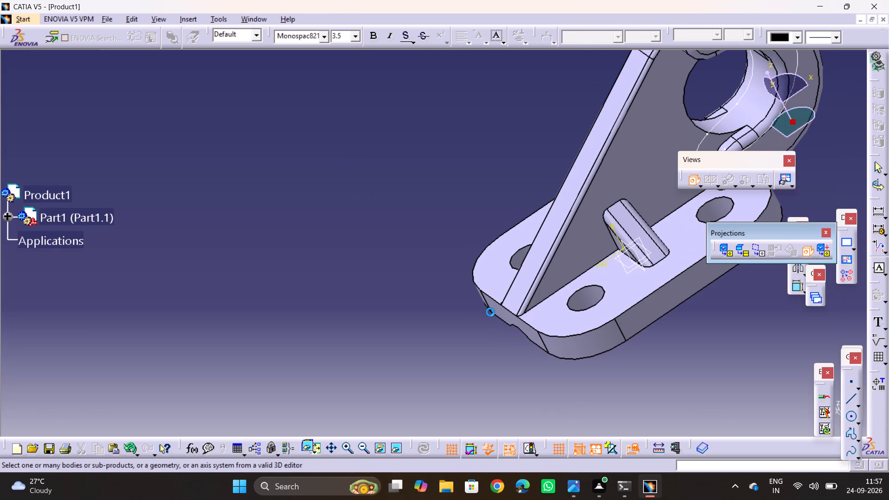
click(495, 318)
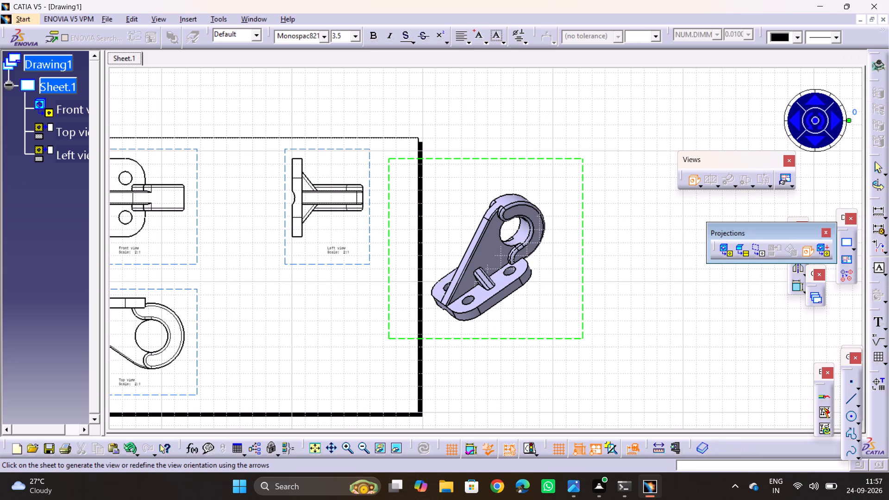
middle_drag(561, 249, 671, 142)
click(632, 317)
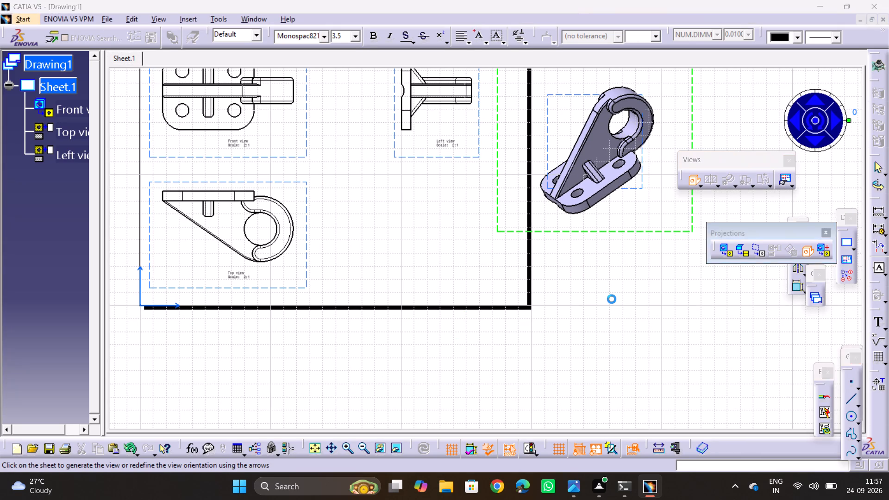
Move the isometric view onto the sheet, beside the top view and below the left view.
drag(579, 239, 451, 290)
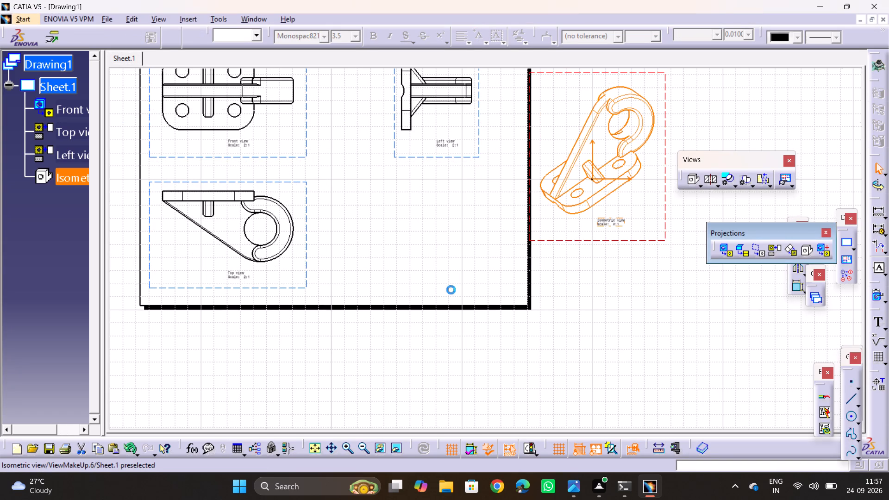
drag(451, 290, 407, 318)
click(624, 255)
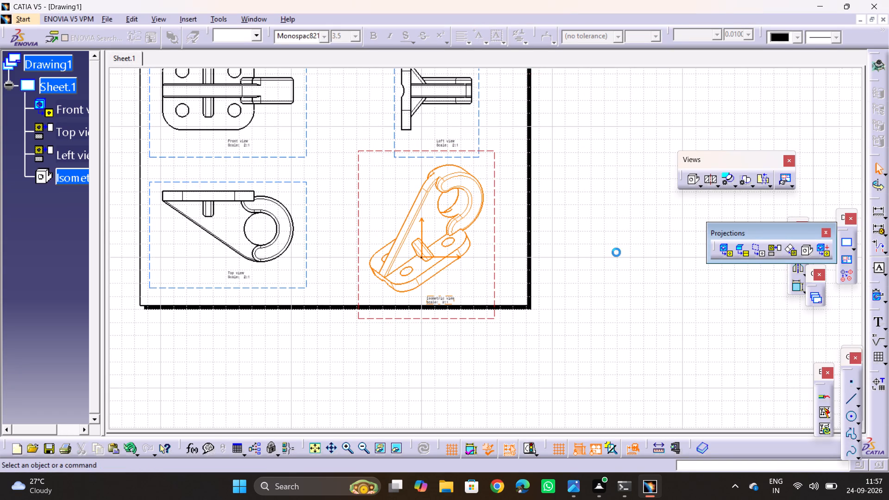
middle_drag(566, 250, 594, 300)
key(Escape)
key(Escape)
key(Escape)
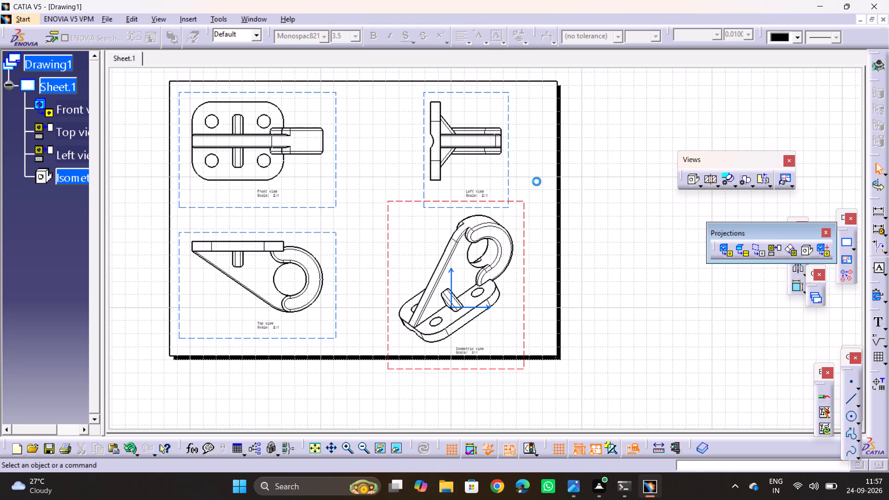
Shift the left view slightly farther away from the front view.
click(504, 169)
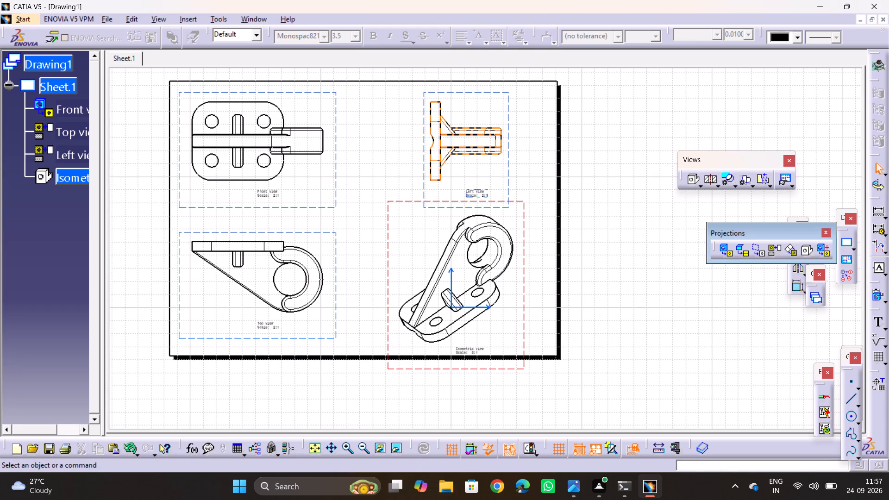
drag(507, 192, 507, 180)
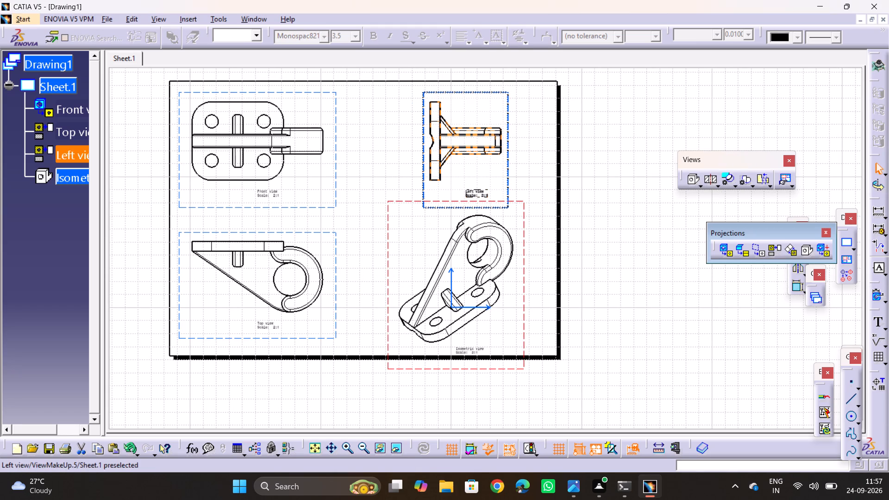
drag(507, 180, 515, 180)
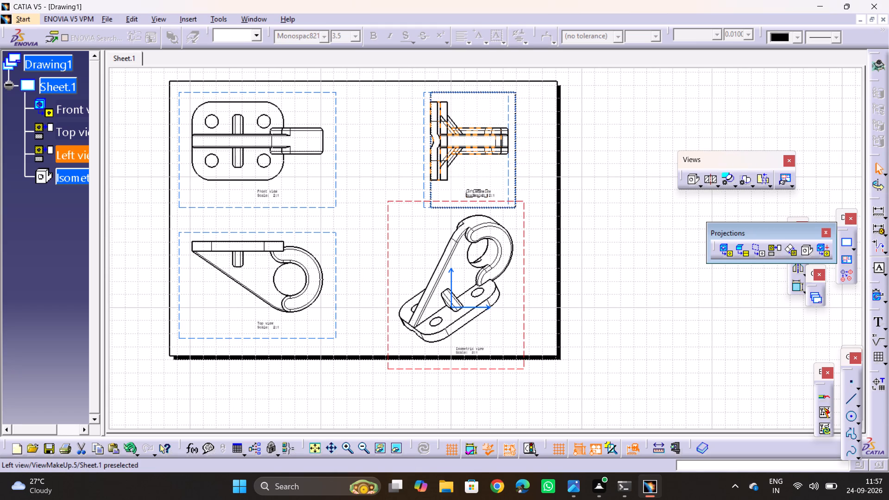
drag(515, 180, 512, 180)
click(593, 247)
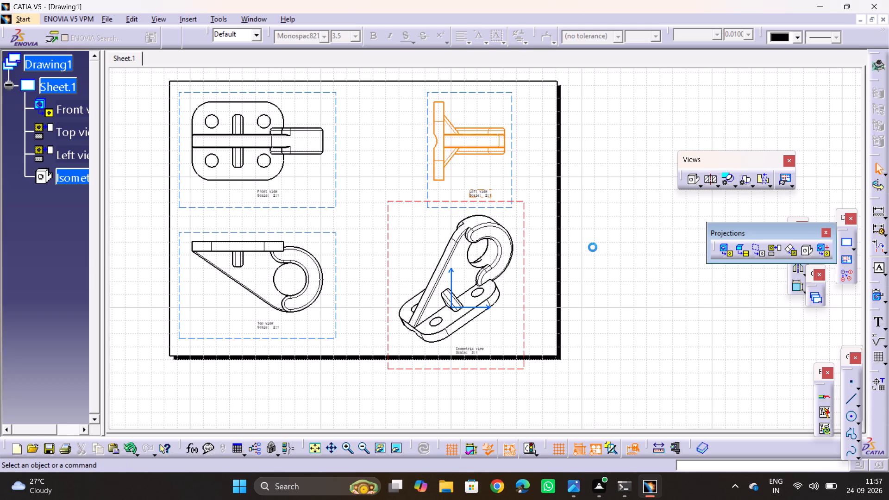
key(Escape)
key(Escape)
key(Escape)
key(Escape)
key(Escape)
key(Escape)
key(Escape)
key(Escape)
click(592, 326)
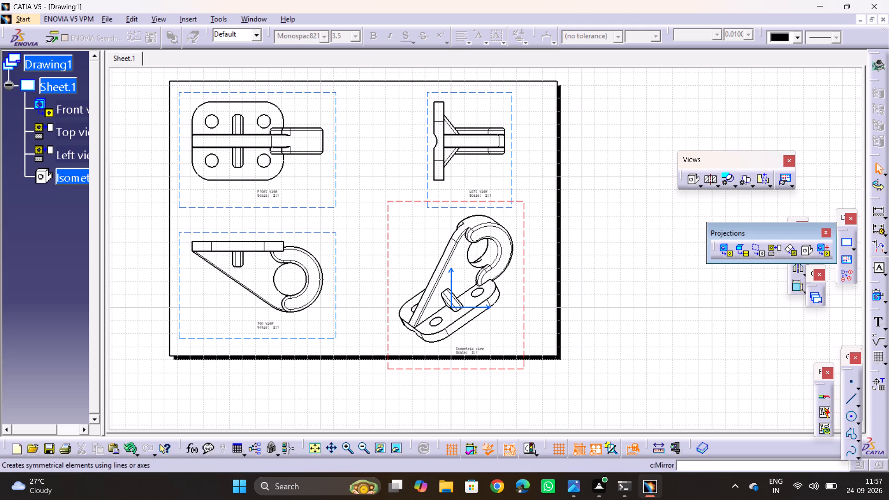
Generate dimensions on the views from the constraints of all parts, keeping the sketcher, 3D, assembly and measured constraint types.
click(880, 295)
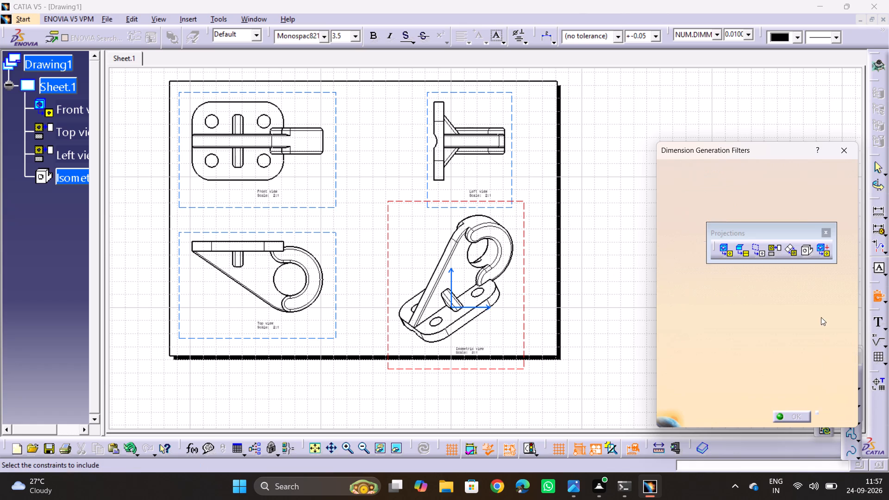
drag(764, 227, 791, 38)
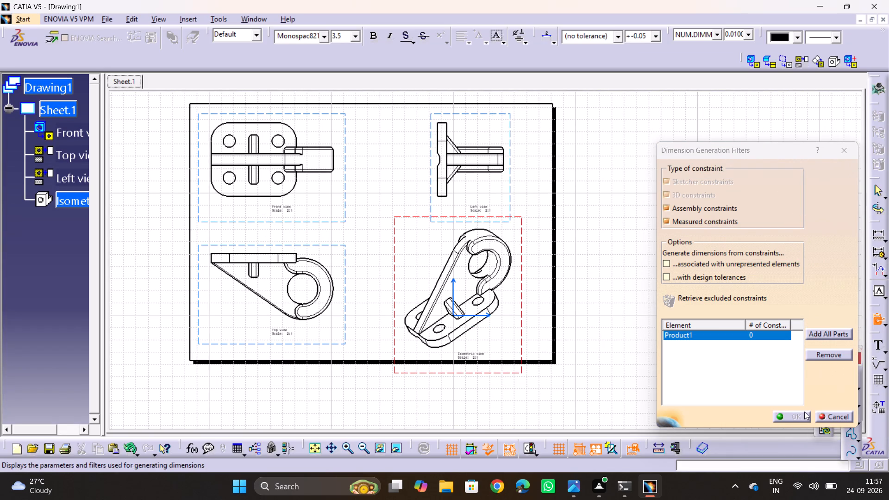
click(801, 415)
click(749, 329)
click(747, 337)
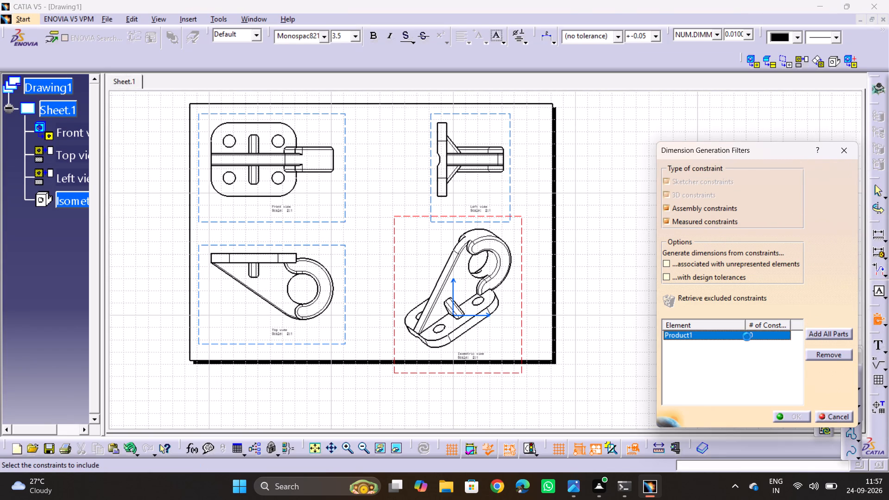
click(840, 336)
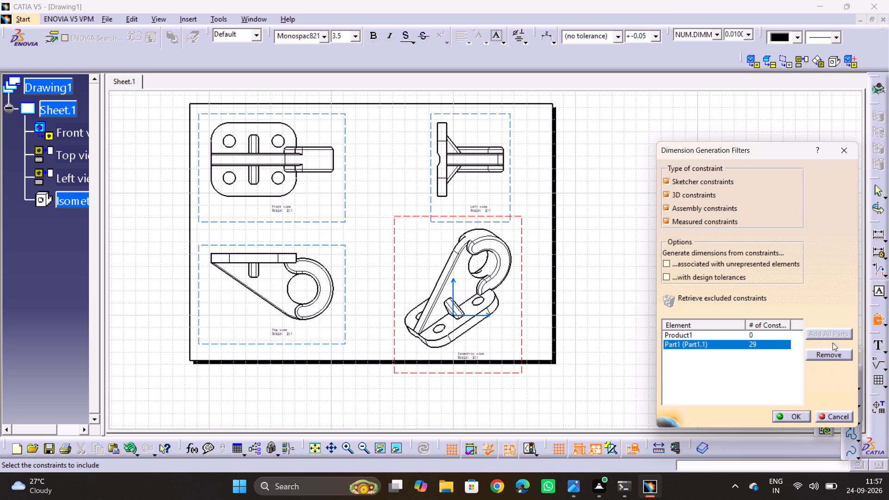
click(793, 417)
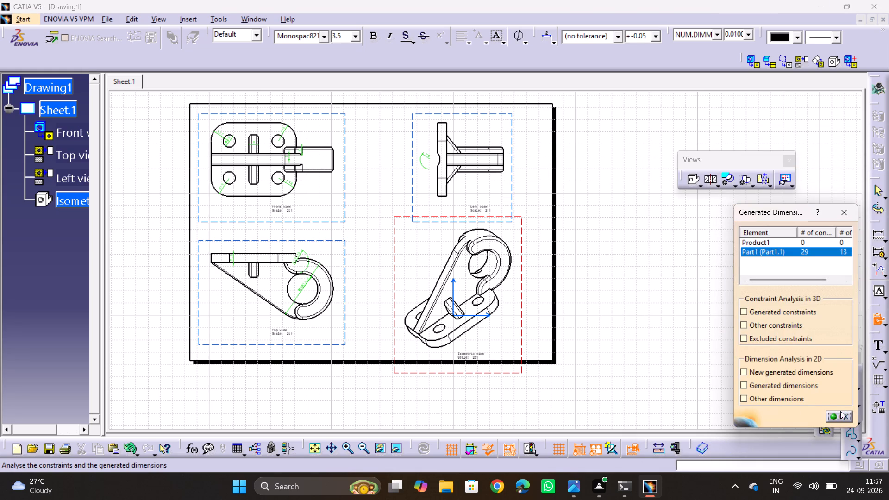
click(840, 411)
click(621, 280)
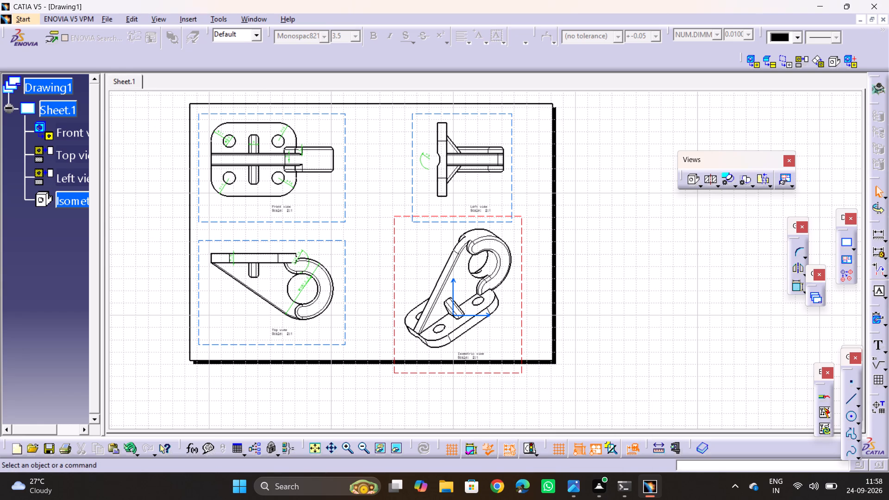
click(588, 326)
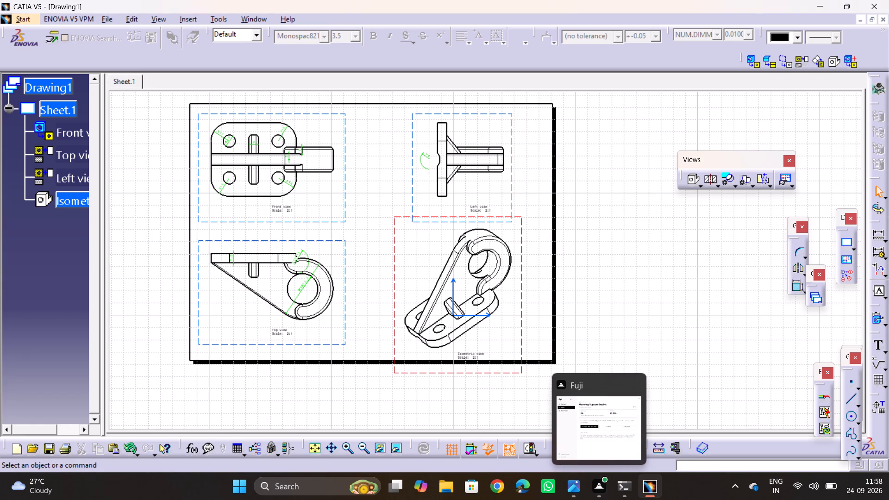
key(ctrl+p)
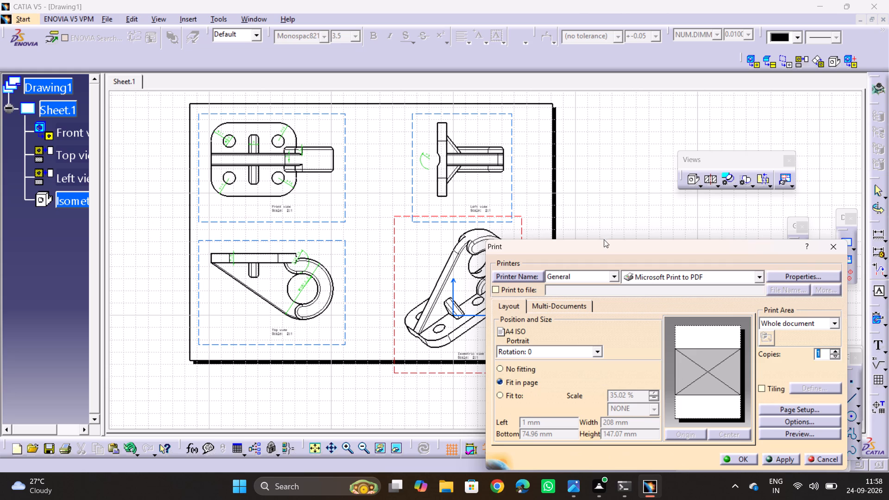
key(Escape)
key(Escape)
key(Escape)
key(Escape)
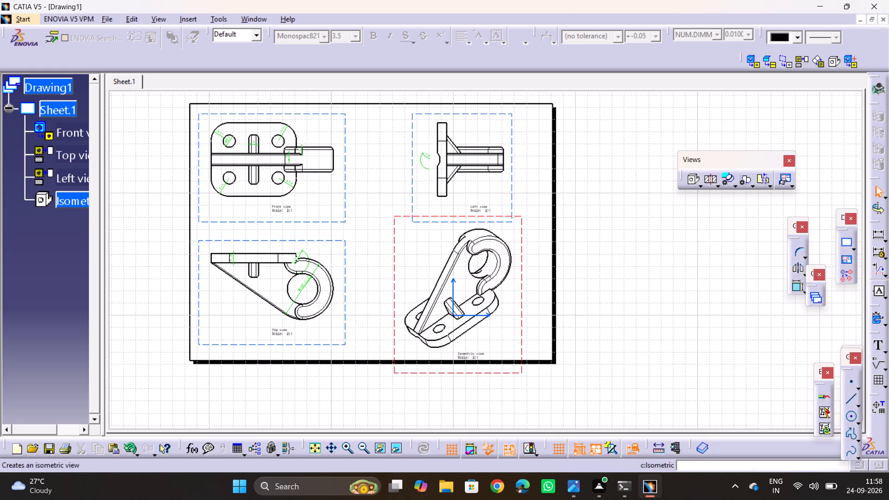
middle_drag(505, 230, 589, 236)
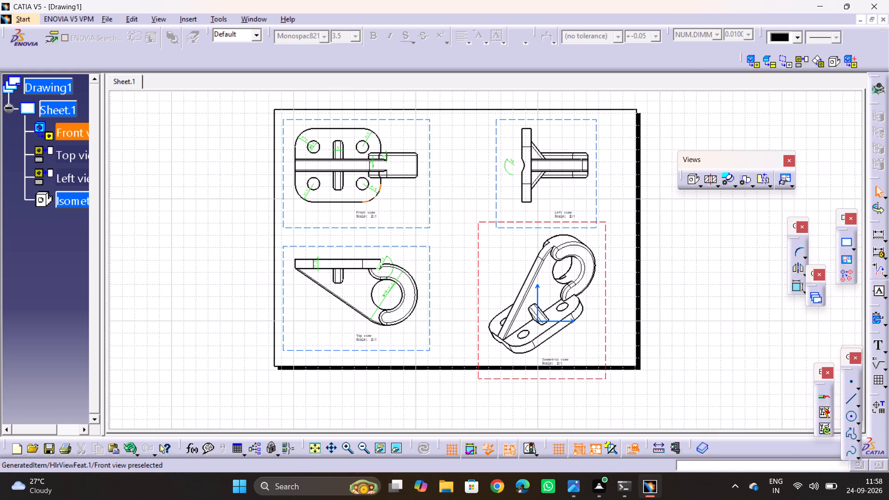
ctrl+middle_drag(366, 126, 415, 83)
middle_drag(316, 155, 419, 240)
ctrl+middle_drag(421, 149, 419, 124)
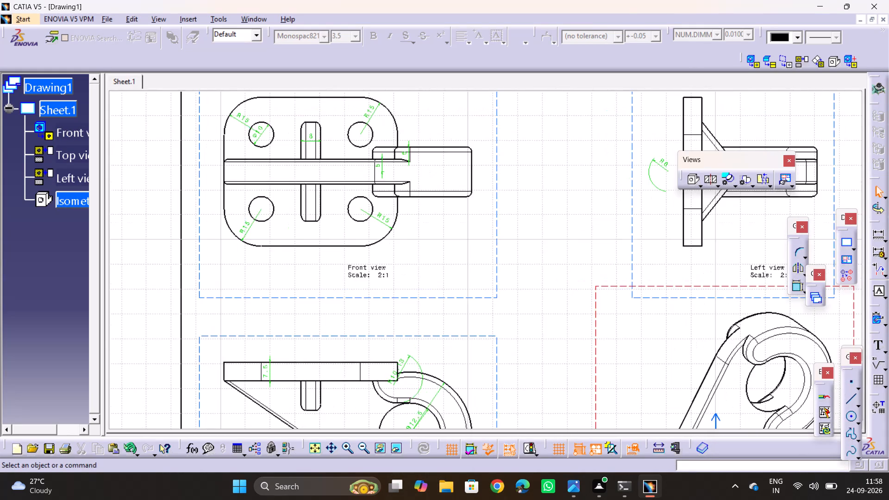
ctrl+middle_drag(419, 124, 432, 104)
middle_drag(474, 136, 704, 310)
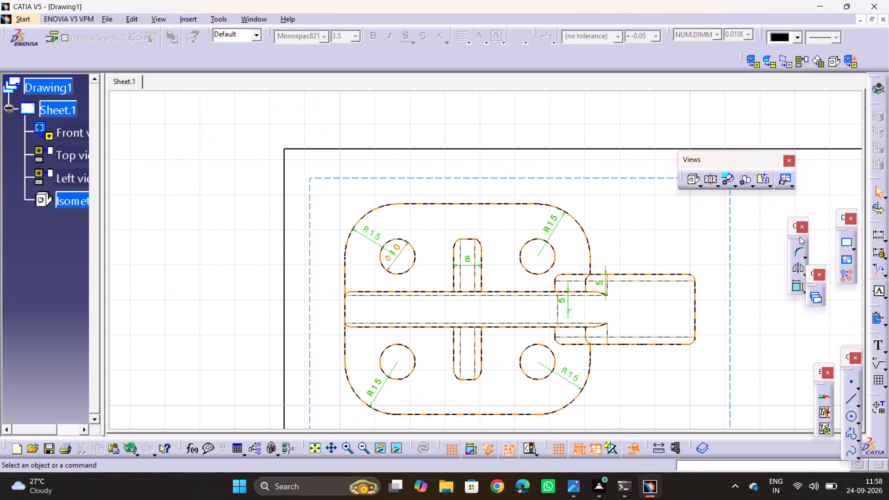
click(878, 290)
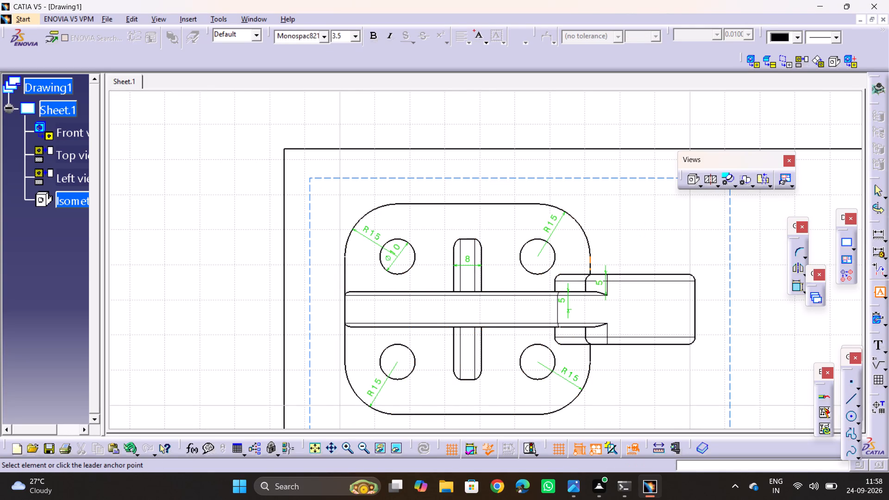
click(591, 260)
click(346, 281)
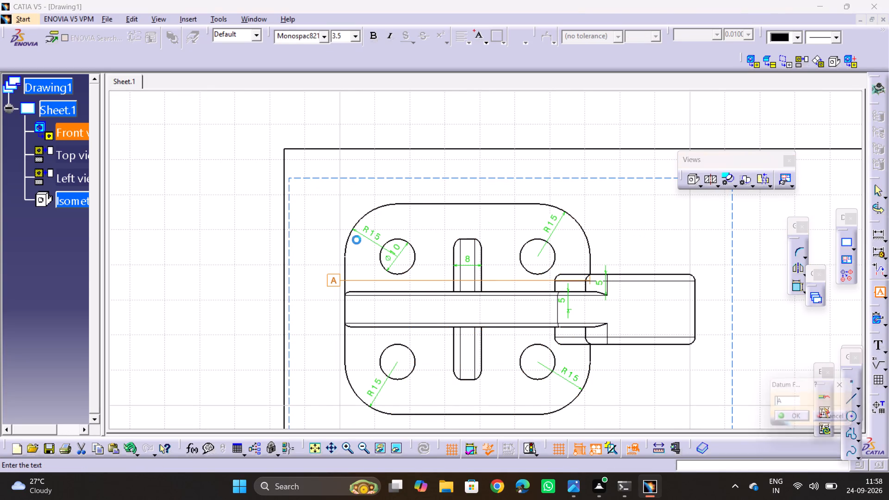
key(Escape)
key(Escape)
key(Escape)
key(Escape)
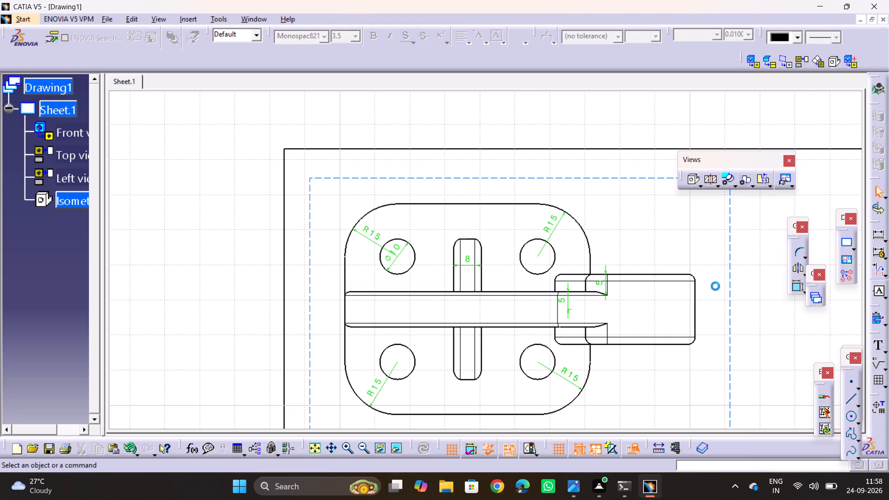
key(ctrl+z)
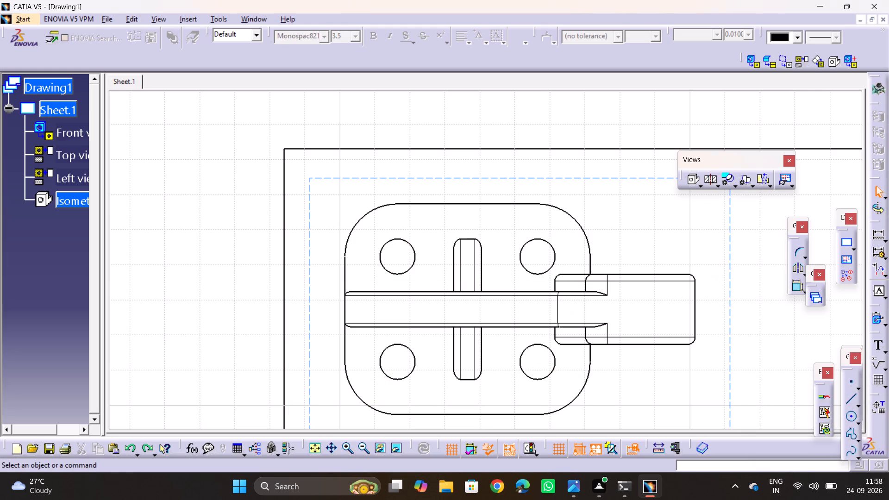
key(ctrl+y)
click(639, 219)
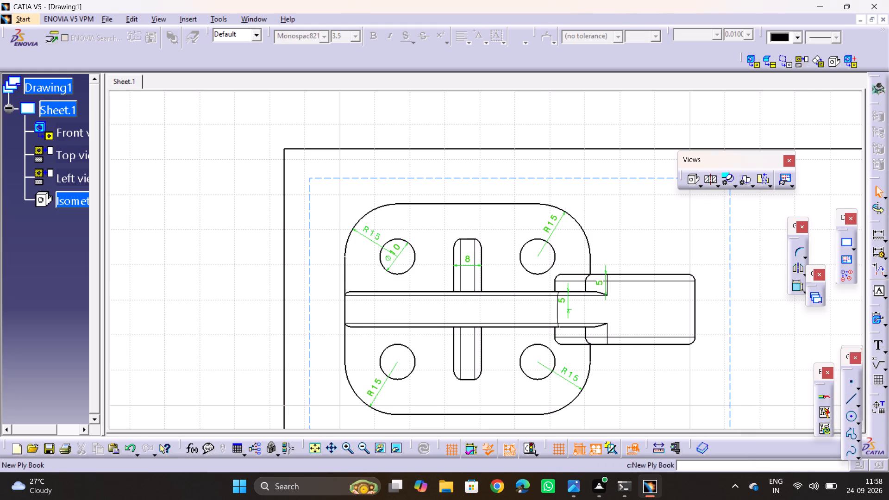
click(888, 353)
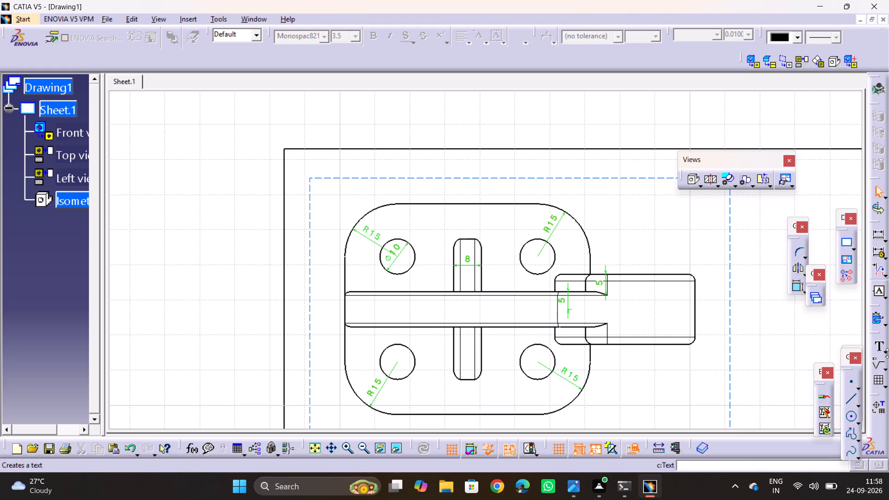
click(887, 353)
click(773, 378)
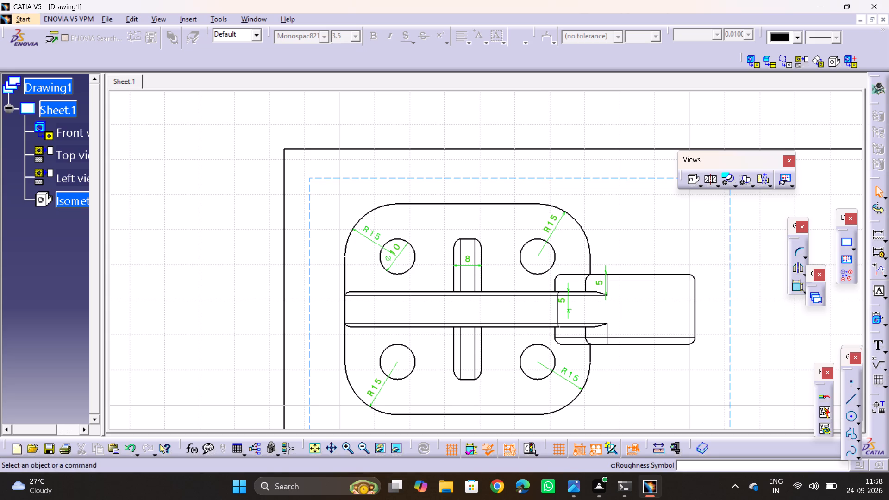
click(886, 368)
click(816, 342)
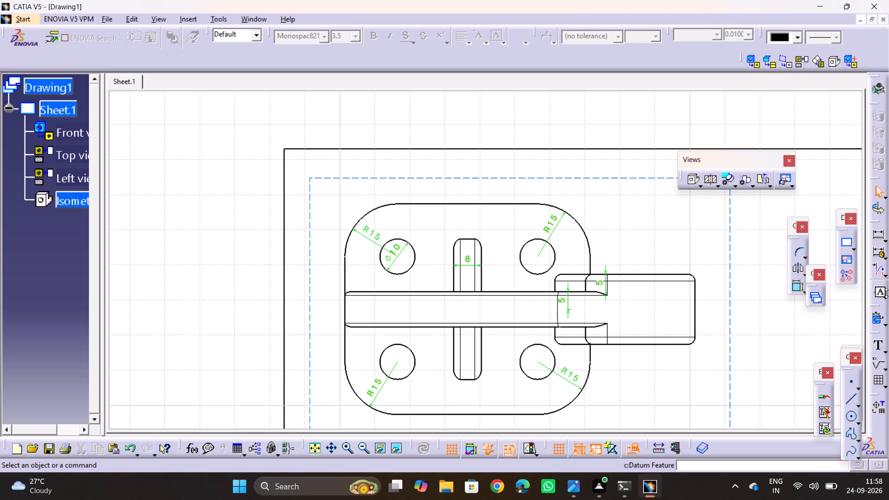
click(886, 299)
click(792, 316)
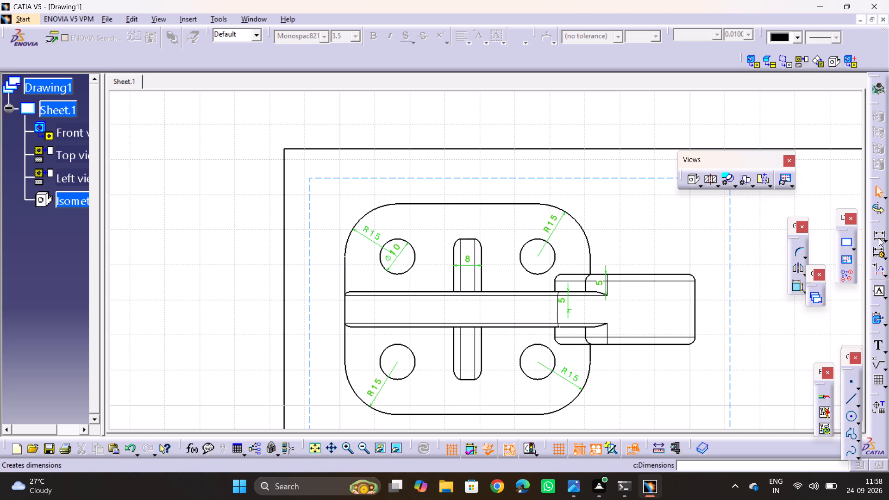
Dimension the base plate's overall width in the front view between its two vertical side edges, placing the dimension above the plate.
click(880, 237)
click(592, 264)
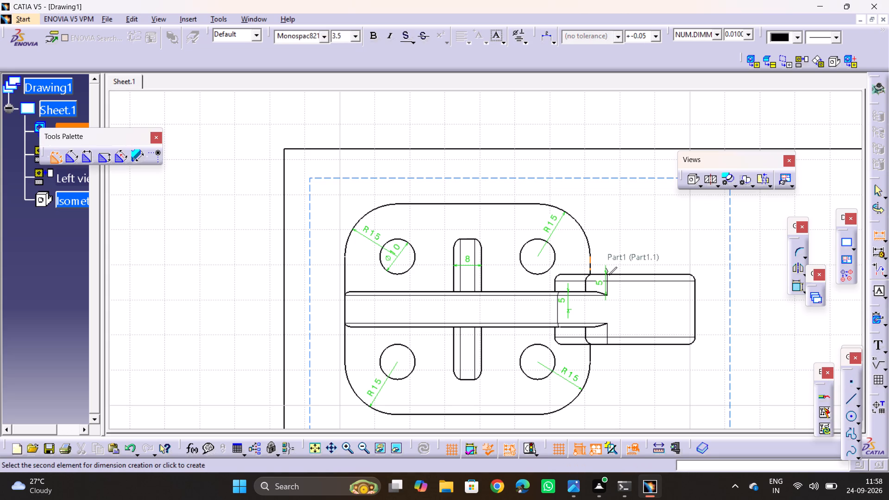
click(345, 282)
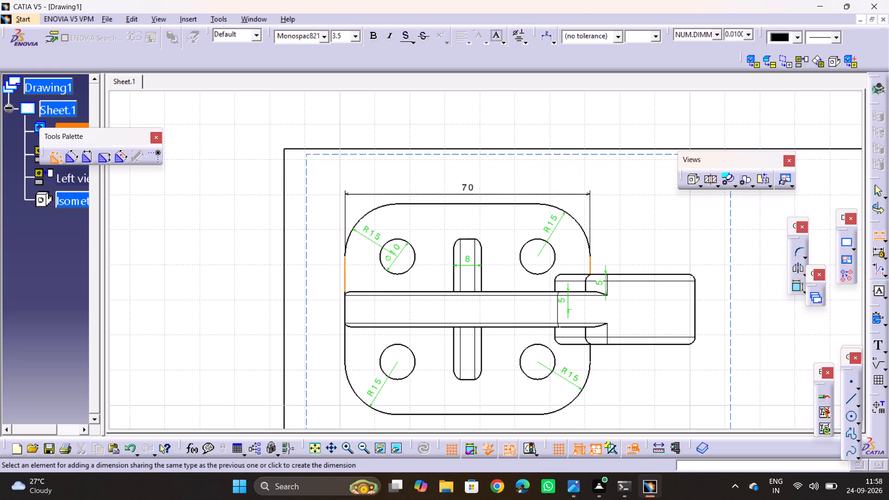
click(463, 194)
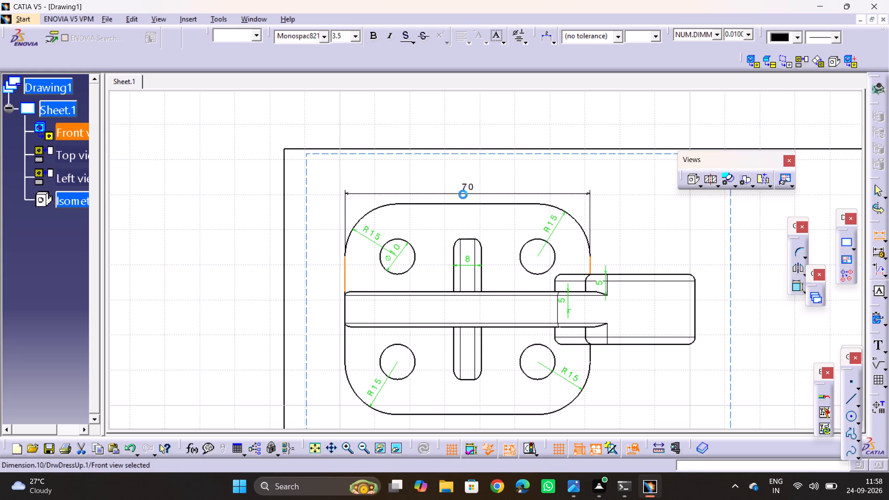
Dimension the base plate's overall height in the front view between its two horizontal edges, placing the dimension outside the plate, opposite the hook.
middle_drag(465, 262, 497, 206)
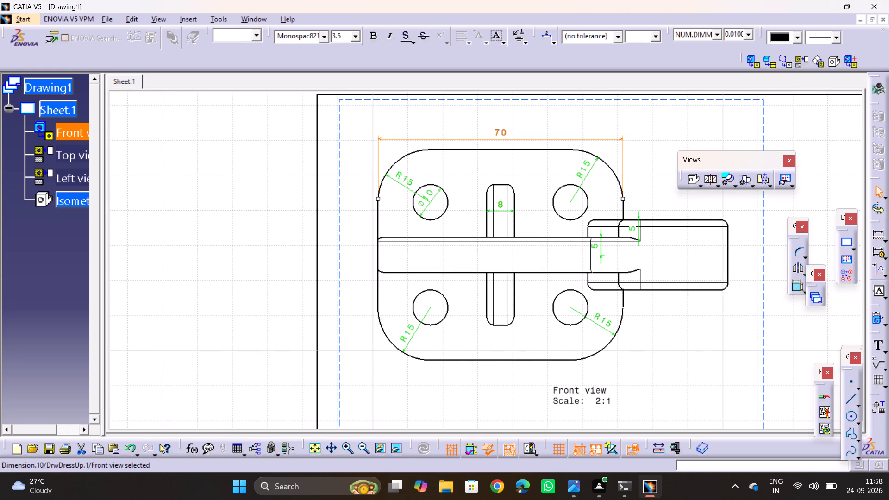
click(447, 360)
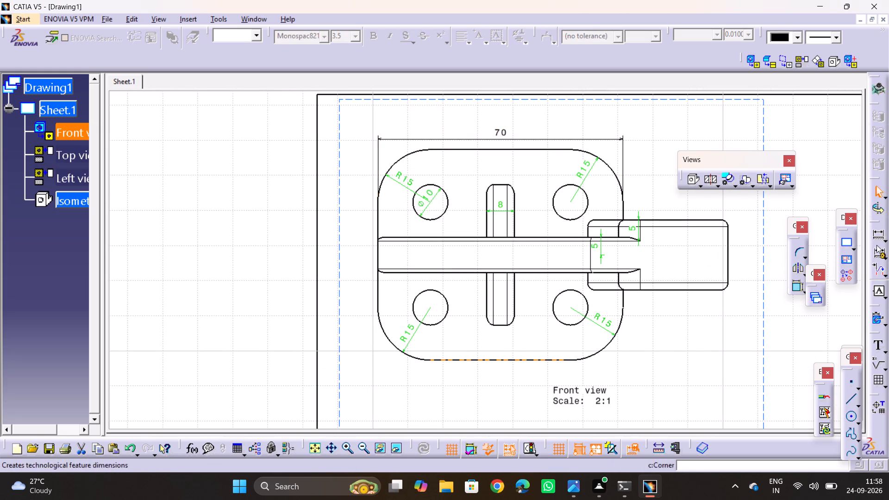
click(876, 237)
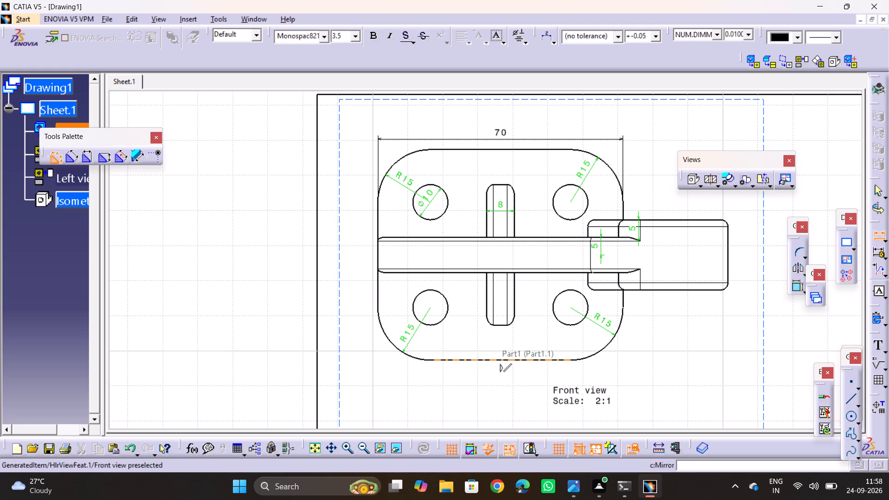
click(483, 358)
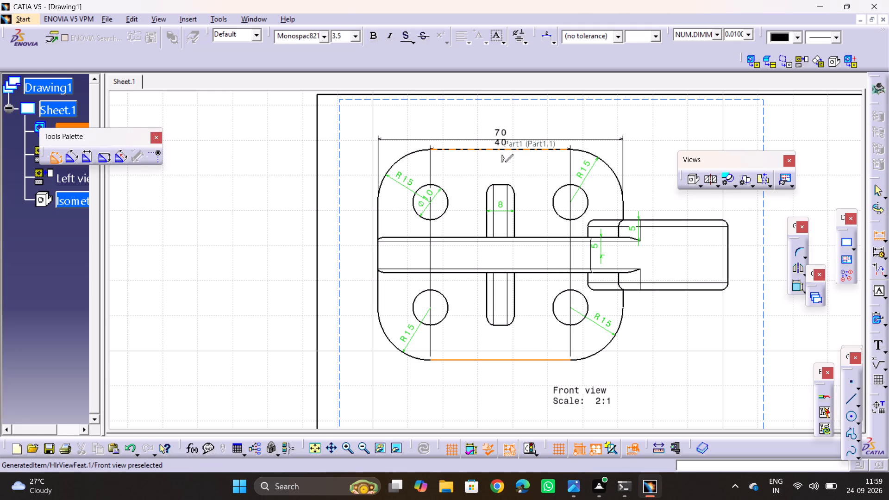
click(485, 147)
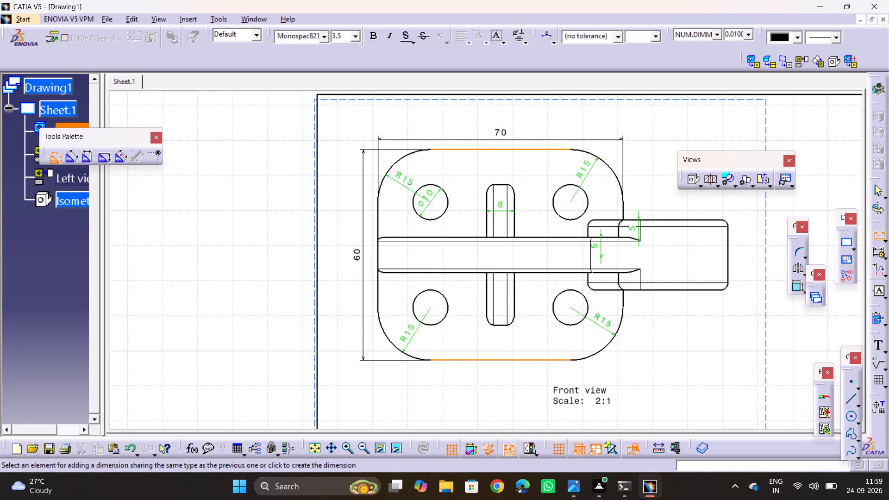
click(356, 231)
In the top view, move the R12.5 radius dimension to the lower side of the hook's opening, clear of the Ø50 dimension.
middle_drag(520, 350, 513, 310)
middle_drag(519, 337, 519, 245)
middle_drag(527, 337, 522, 230)
middle_drag(507, 316, 507, 314)
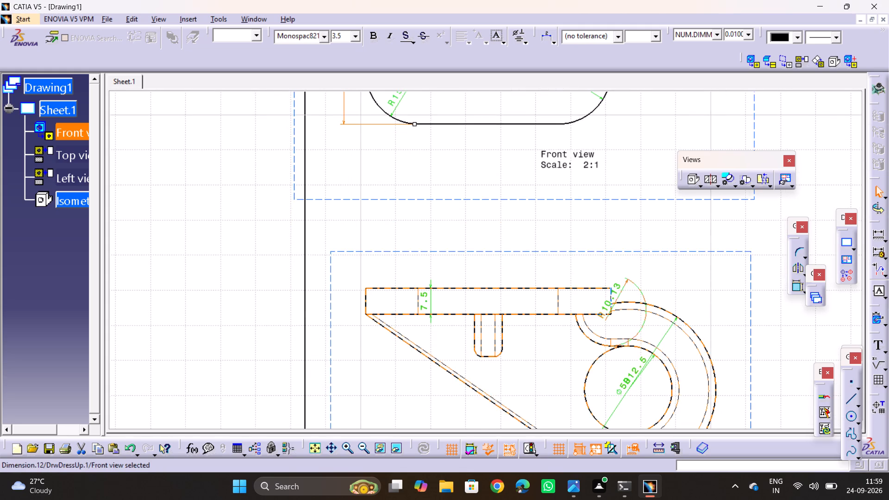
middle_drag(507, 314, 453, 195)
middle_drag(591, 290, 586, 284)
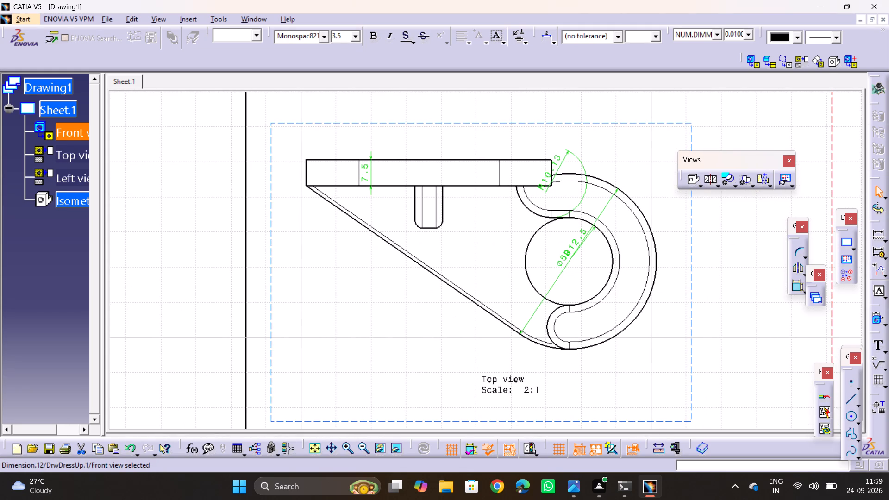
drag(574, 243, 597, 290)
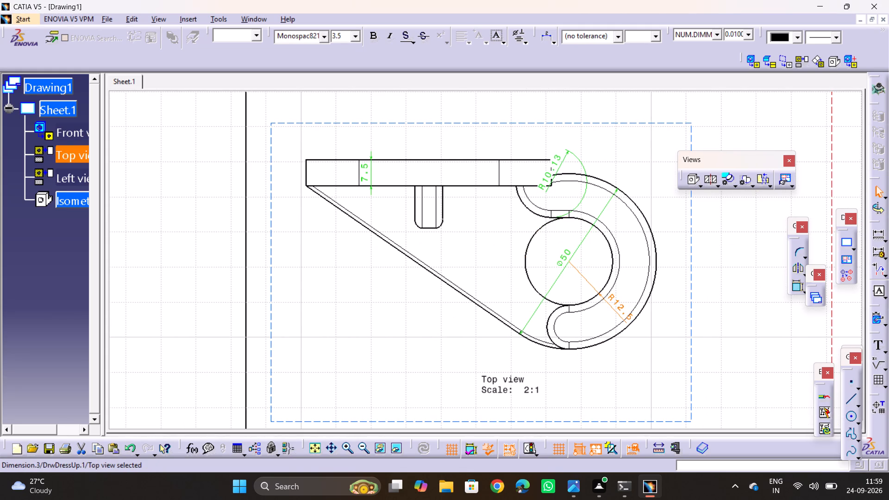
drag(597, 290, 597, 290)
click(675, 332)
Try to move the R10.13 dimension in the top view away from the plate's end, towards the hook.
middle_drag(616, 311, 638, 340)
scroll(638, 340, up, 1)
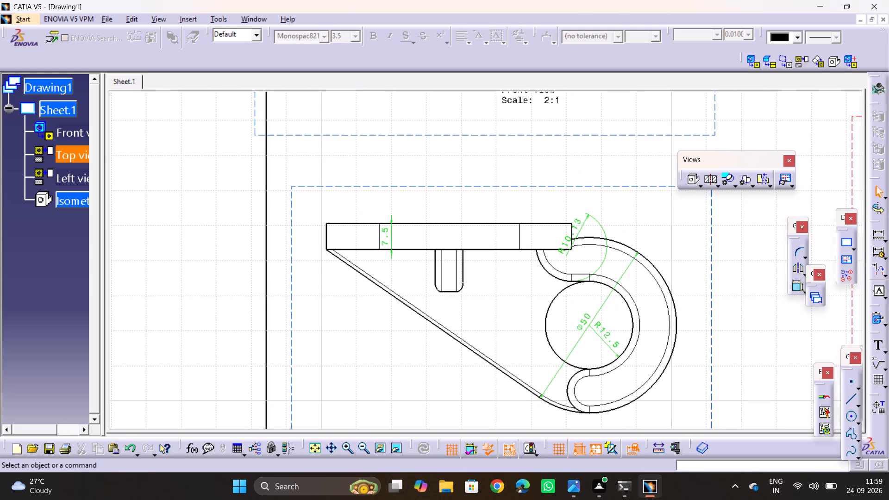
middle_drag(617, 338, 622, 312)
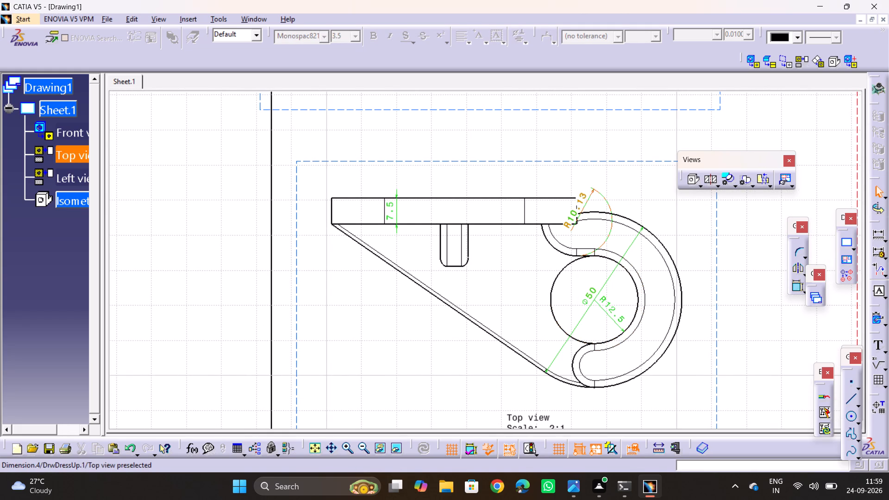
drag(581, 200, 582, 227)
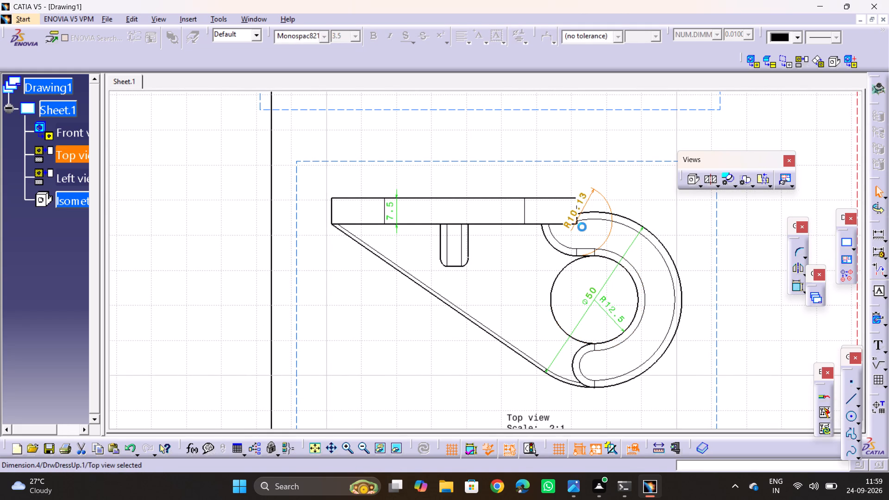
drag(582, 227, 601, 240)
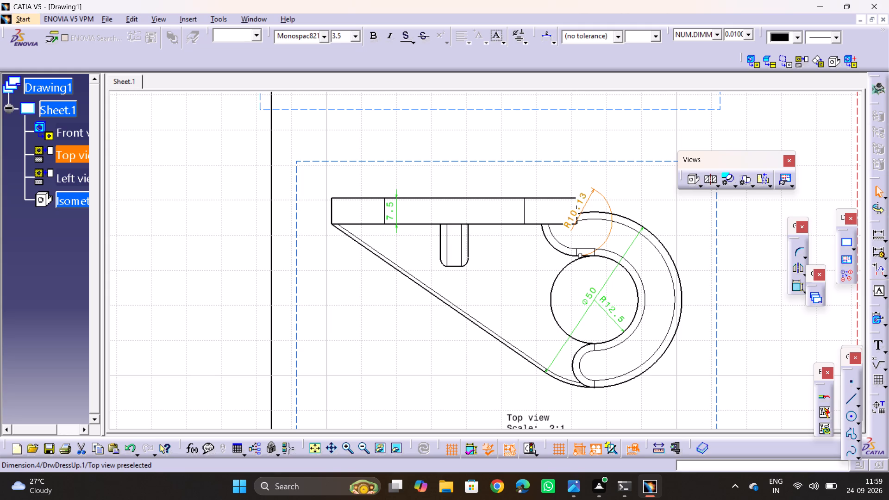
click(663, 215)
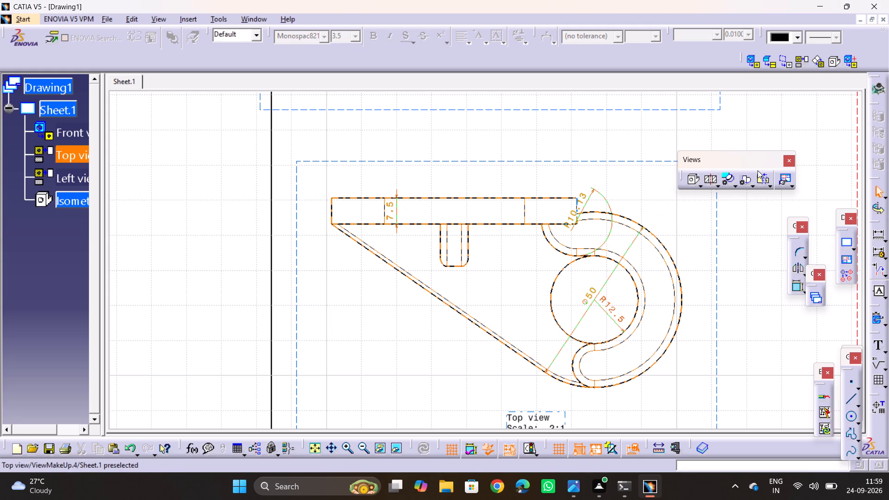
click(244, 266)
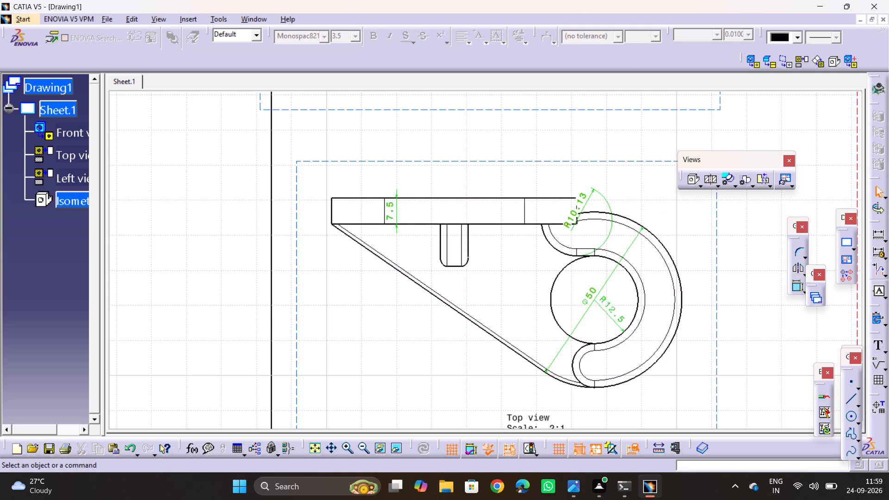
Review the layout of the four views and their dimensions across the whole sheet.
ctrl+middle_drag(449, 167, 456, 237)
middle_drag(528, 187, 477, 232)
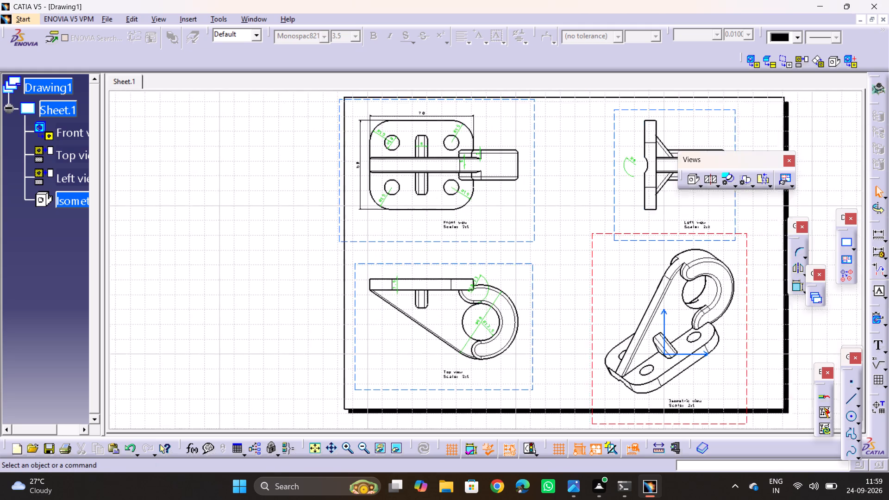
middle_drag(477, 232, 374, 225)
click(712, 287)
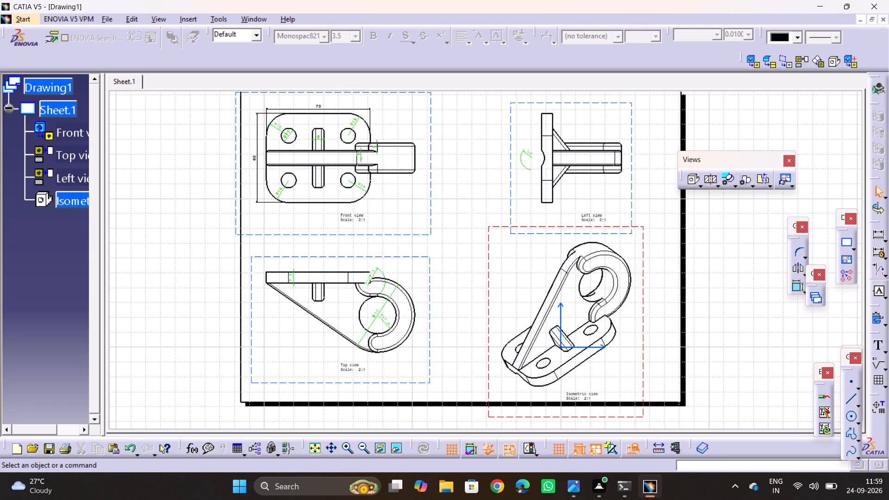
key(Escape)
key(Escape)
click(694, 285)
key(Escape)
key(Escape)
middle_drag(676, 232, 684, 262)
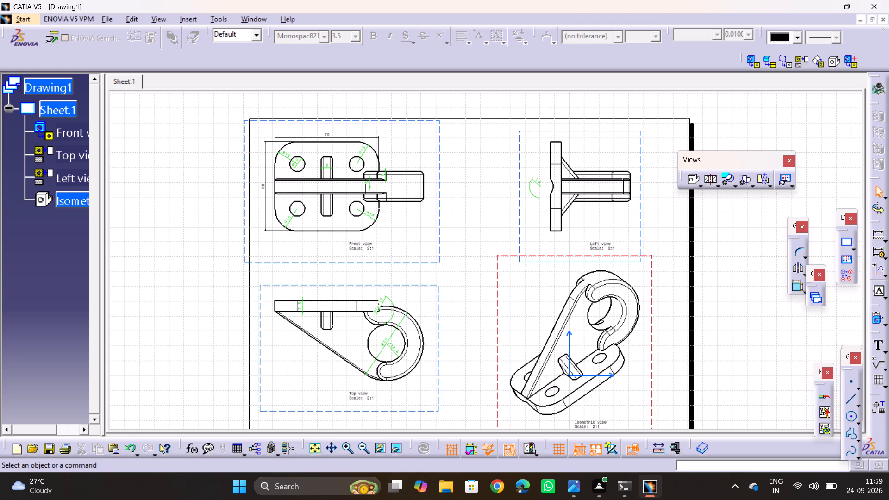
middle_drag(685, 288, 666, 279)
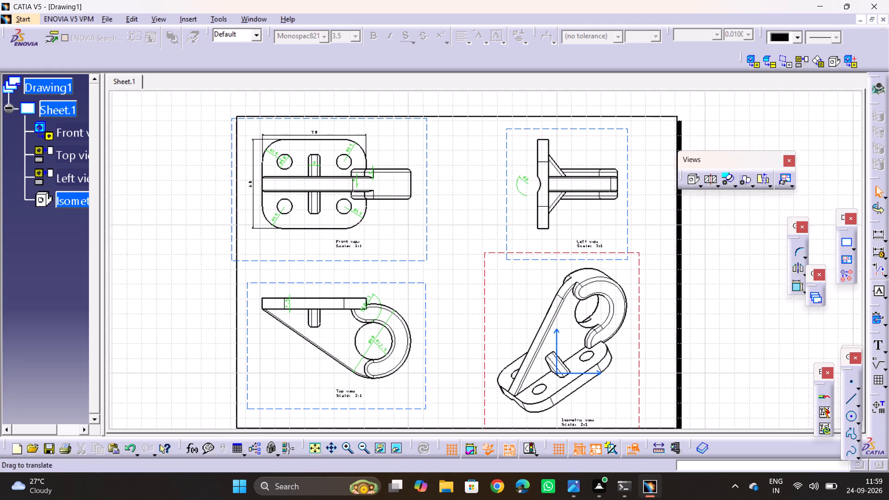
middle_drag(666, 279, 660, 270)
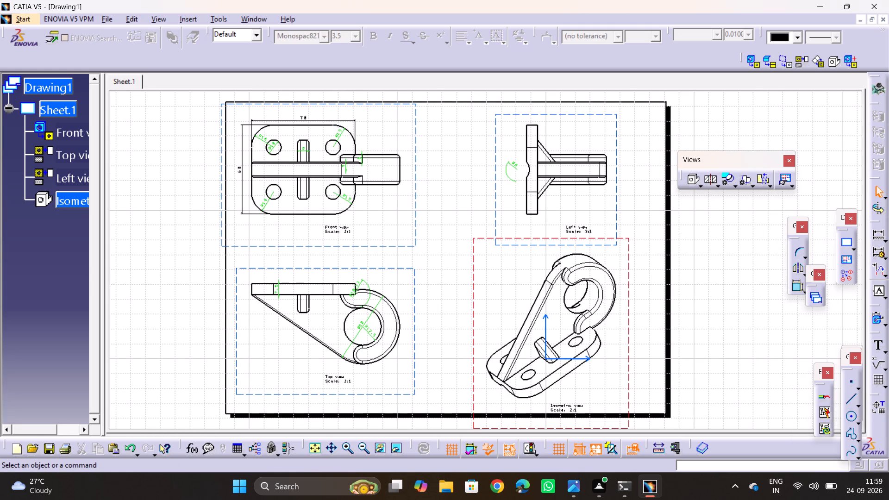
Set up printing of the drawing with Microsoft Print to PDF, changing the A4 page orientation to Landscape.
key(ctrl+p)
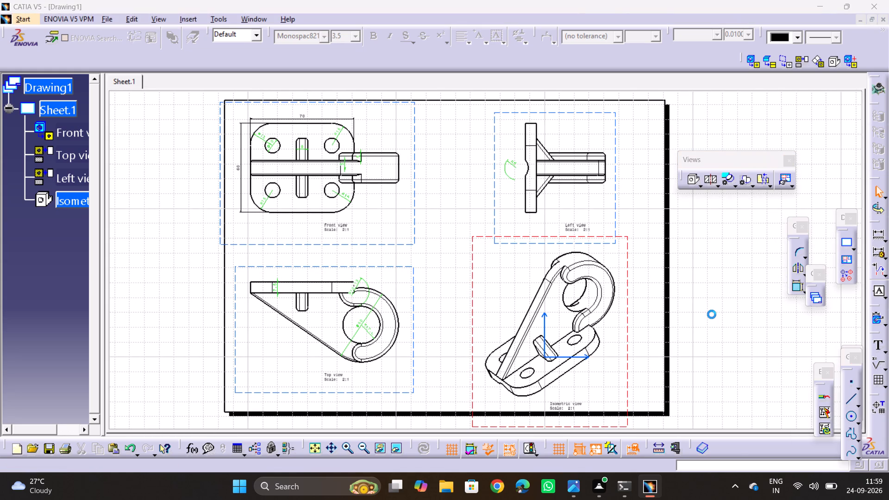
middle_drag(674, 353, 680, 321)
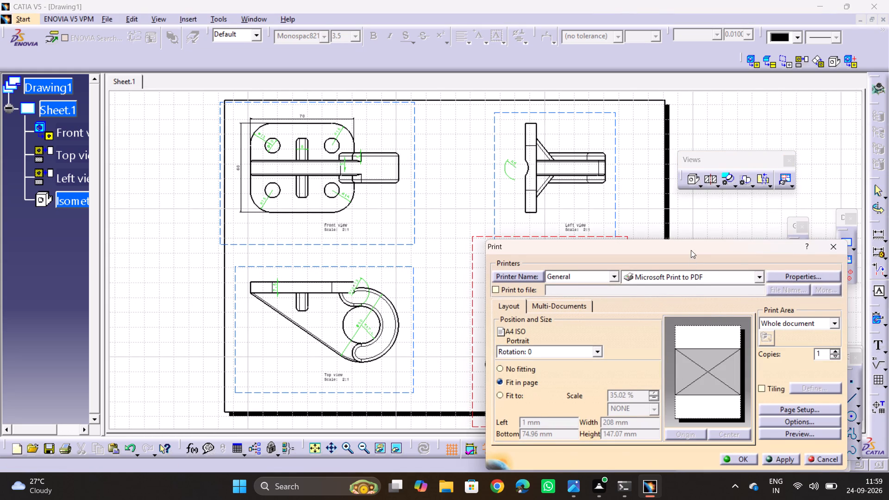
drag(691, 250, 730, 156)
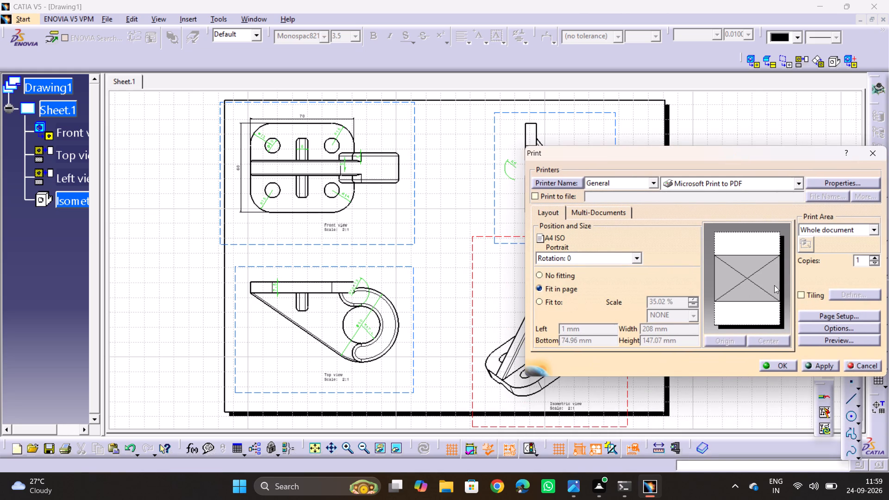
click(854, 185)
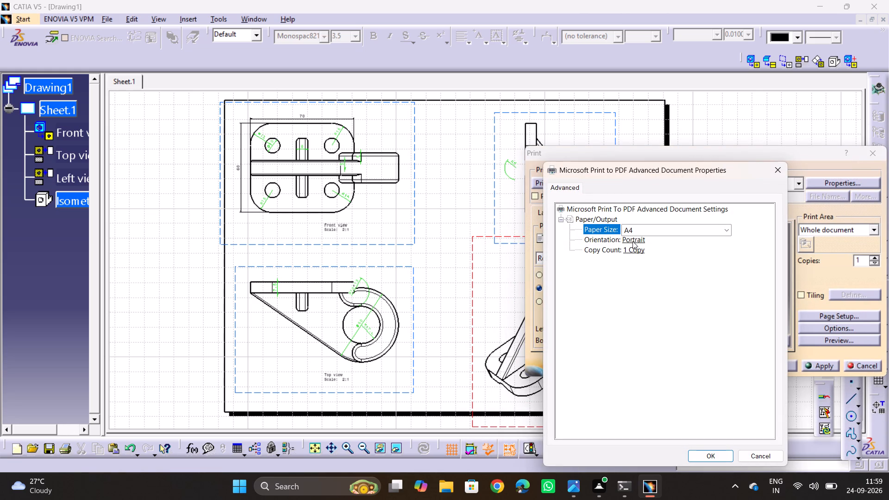
click(634, 239)
click(634, 239)
click(643, 250)
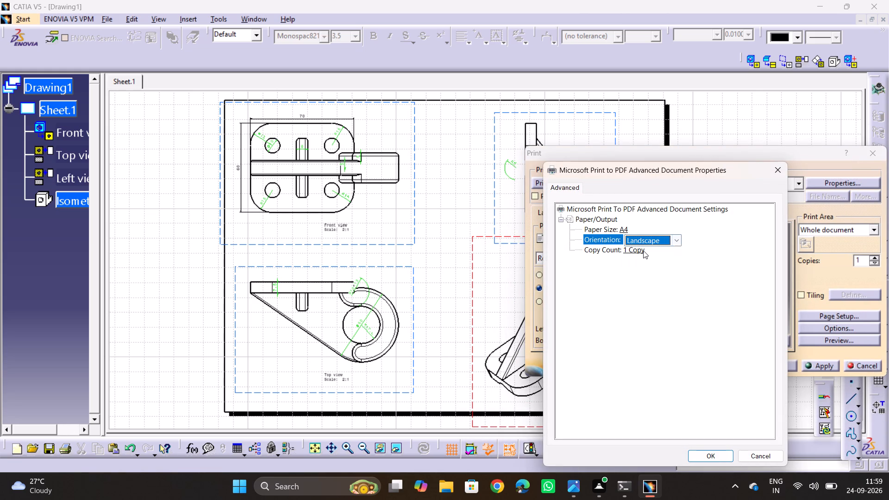
drag(692, 172, 231, 37)
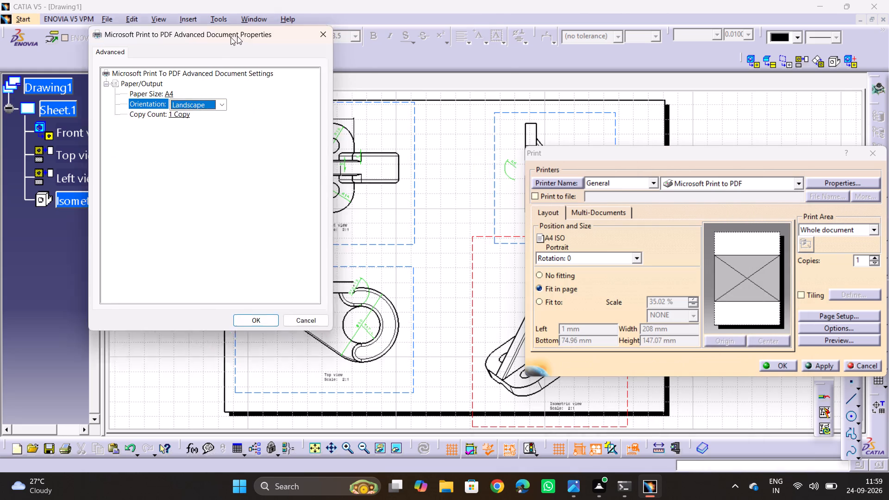
drag(231, 37, 191, 97)
click(212, 380)
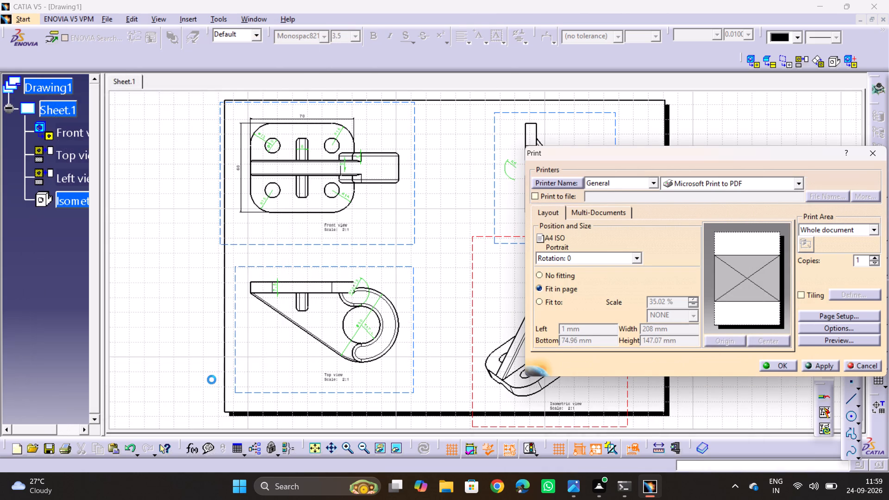
Preview the printed sheet and print the drawing to a PDF file named C13.
click(845, 343)
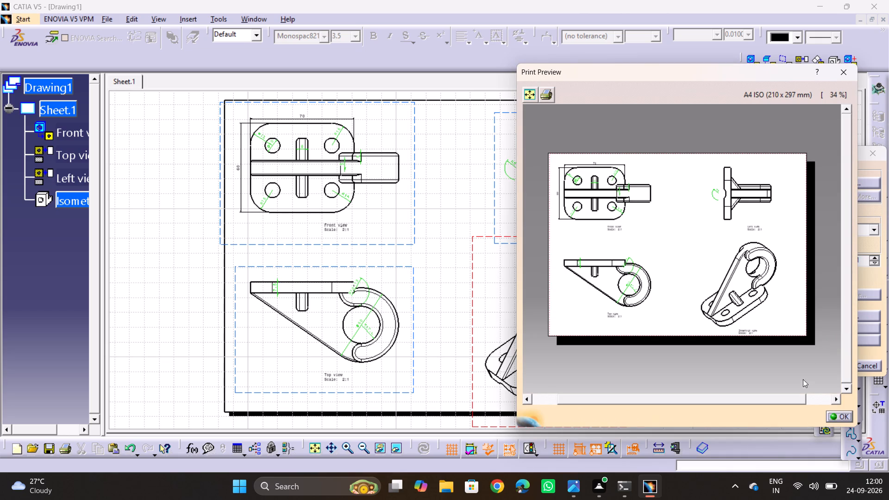
click(844, 412)
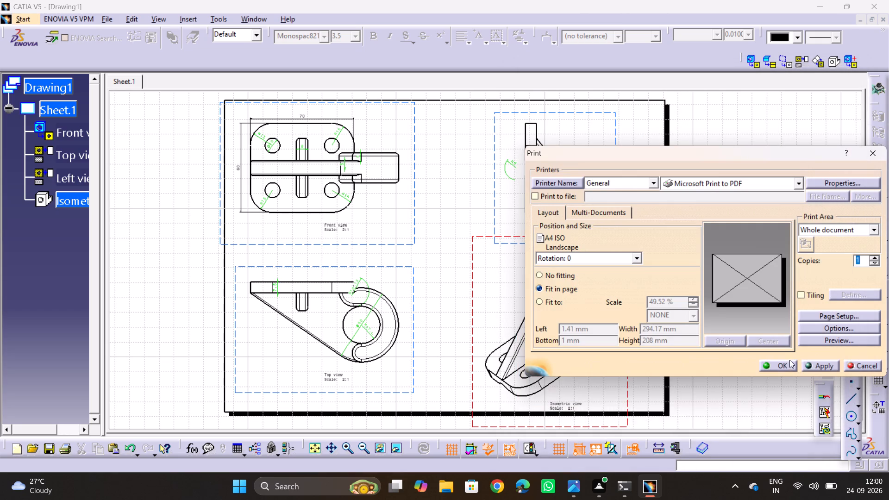
click(785, 365)
scroll(603, 293, down, 6)
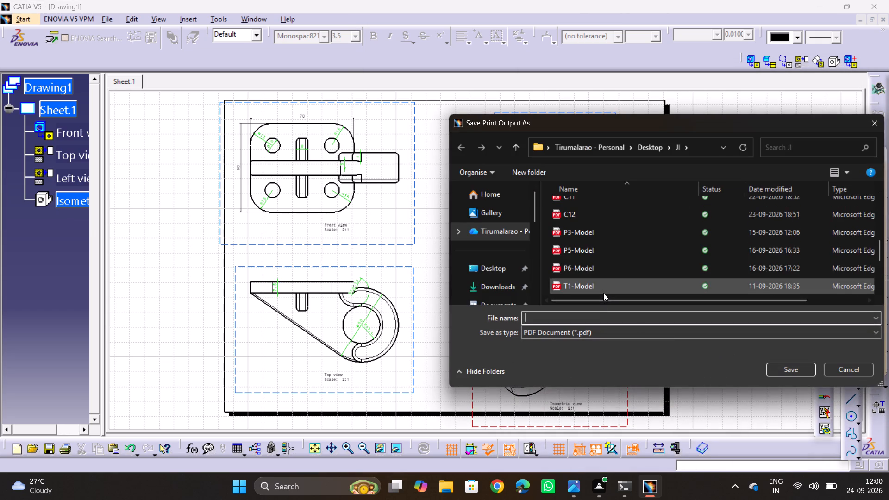
scroll(603, 293, down, 9)
scroll(595, 265, up, 3)
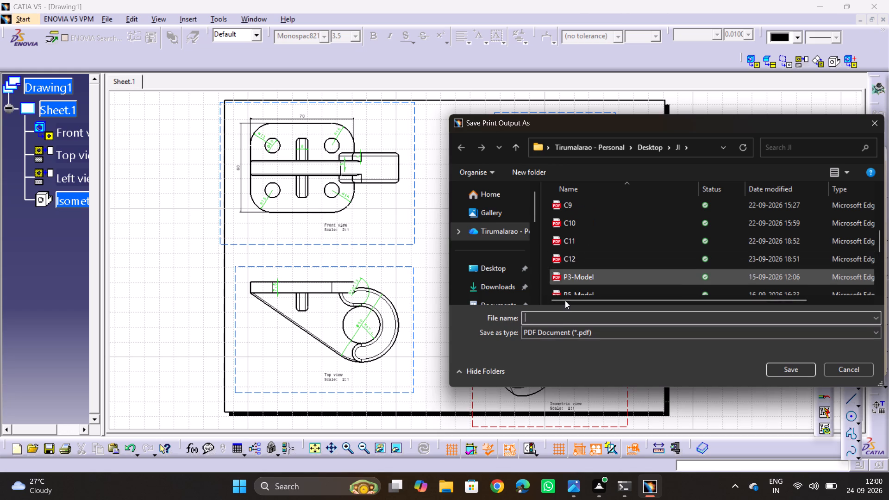
text(C12)
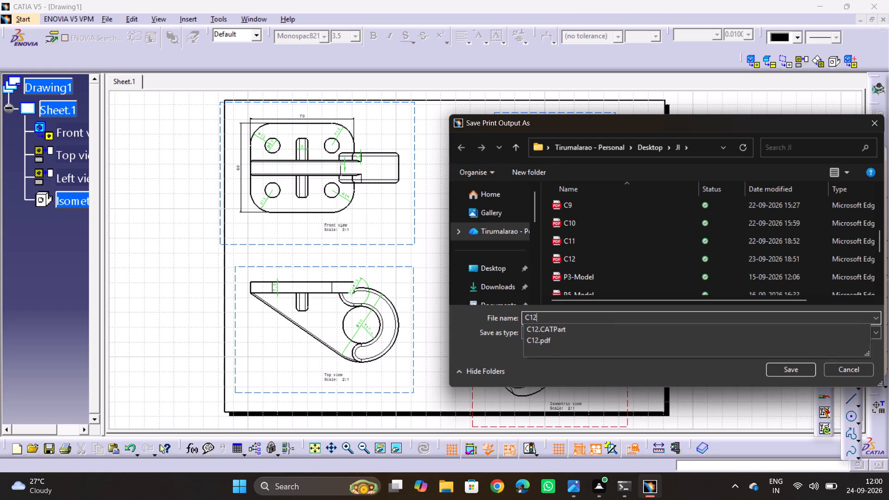
key(BackSpace)
key(3)
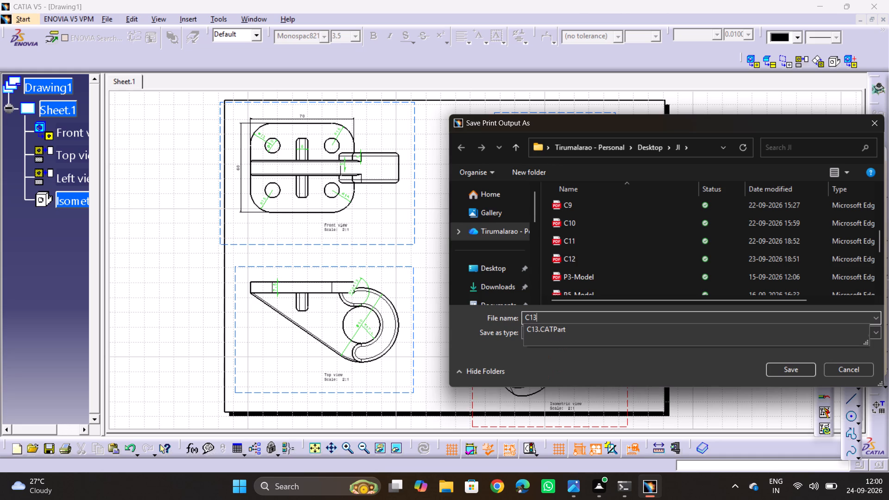
click(785, 366)
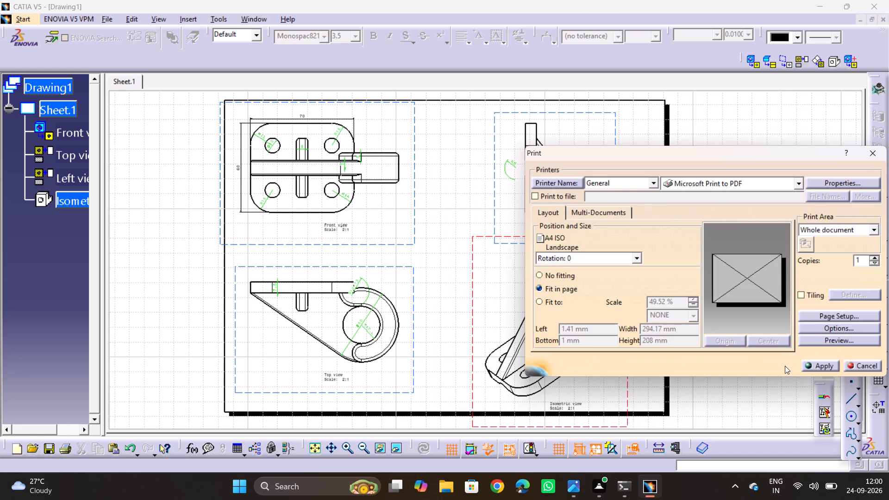